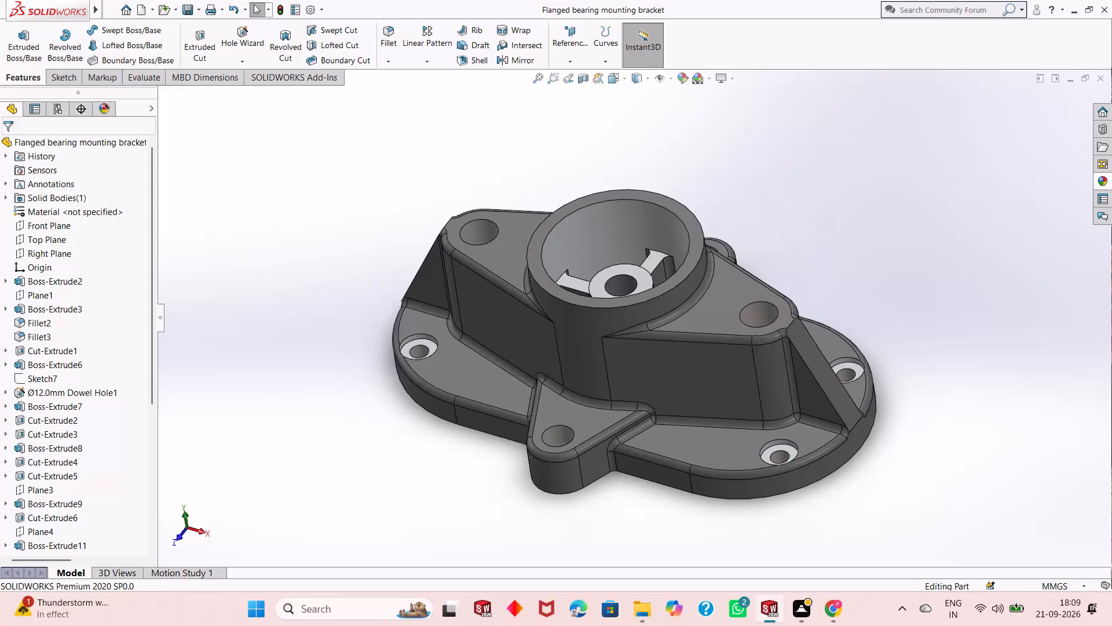
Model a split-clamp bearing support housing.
Close the flanged bearing mounting bracket and create a new part document.
{"action": "left_click", "coordinate": [1098, 78]}
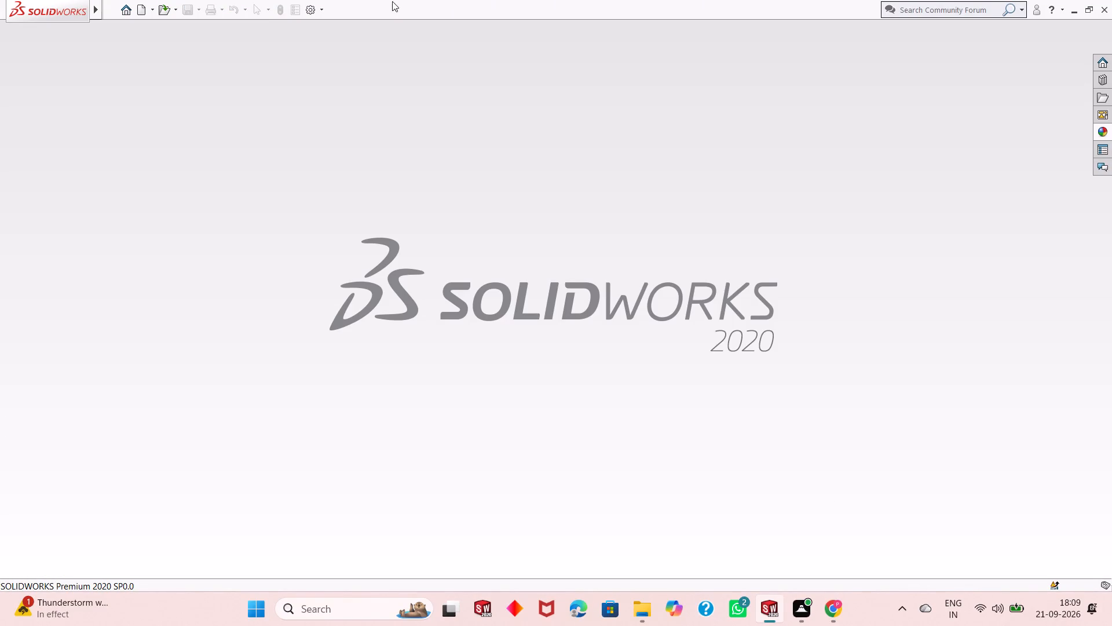
{"action": "double_click", "coordinate": [144, 8]}
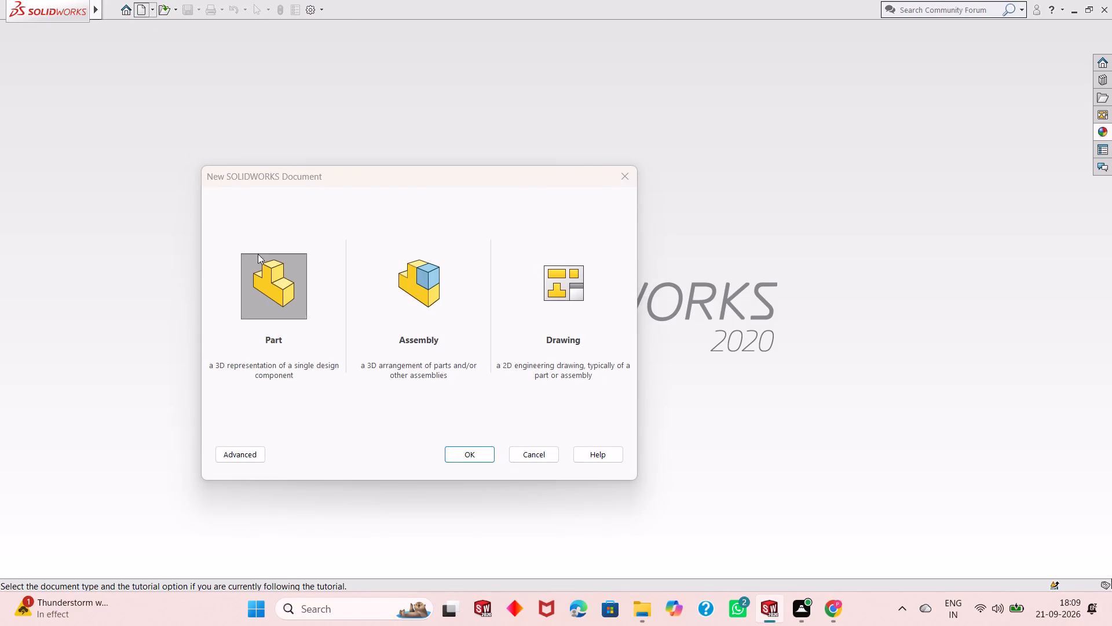
{"action": "double_click", "coordinate": [262, 271]}
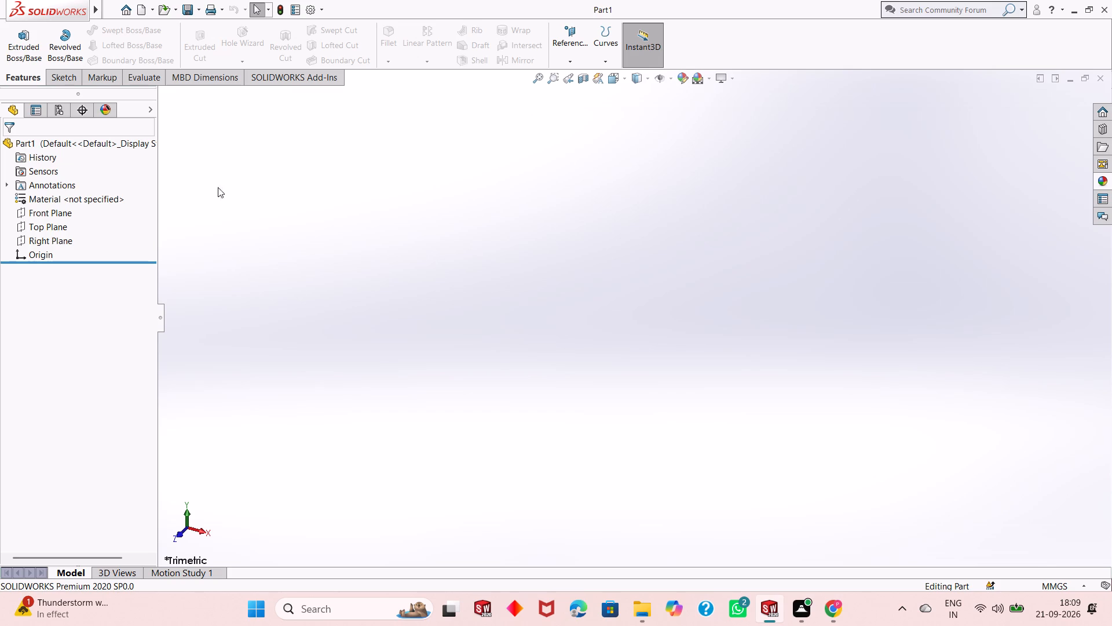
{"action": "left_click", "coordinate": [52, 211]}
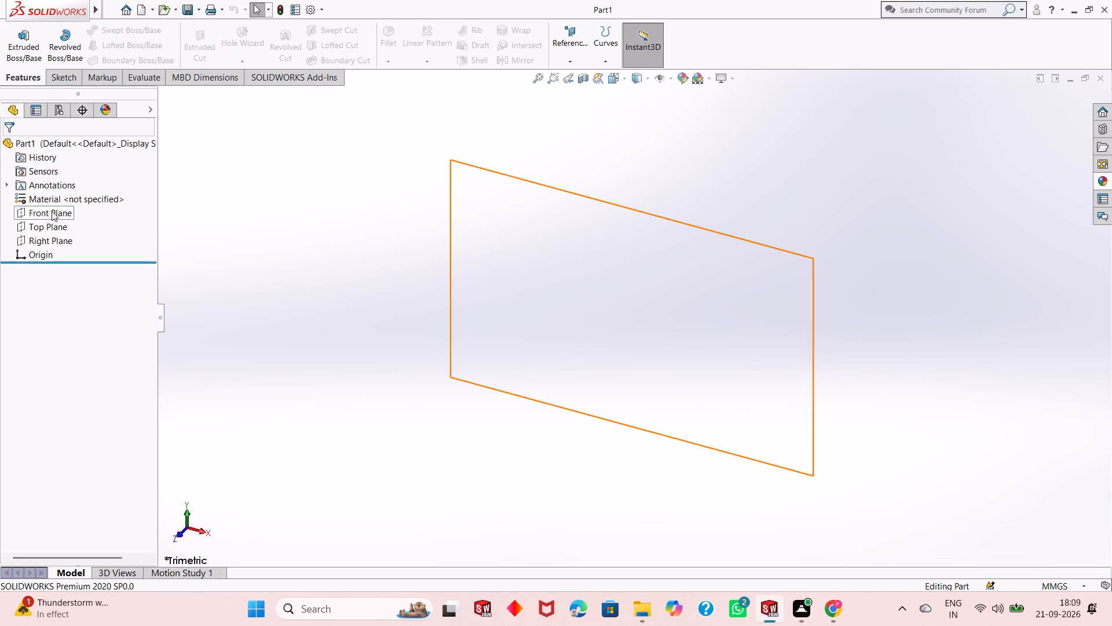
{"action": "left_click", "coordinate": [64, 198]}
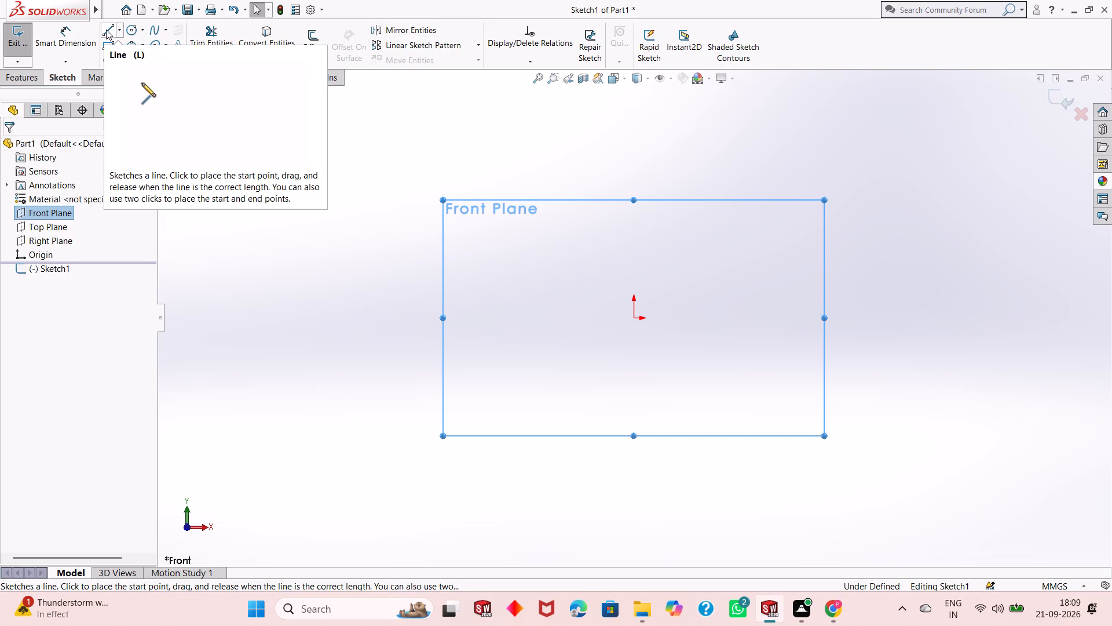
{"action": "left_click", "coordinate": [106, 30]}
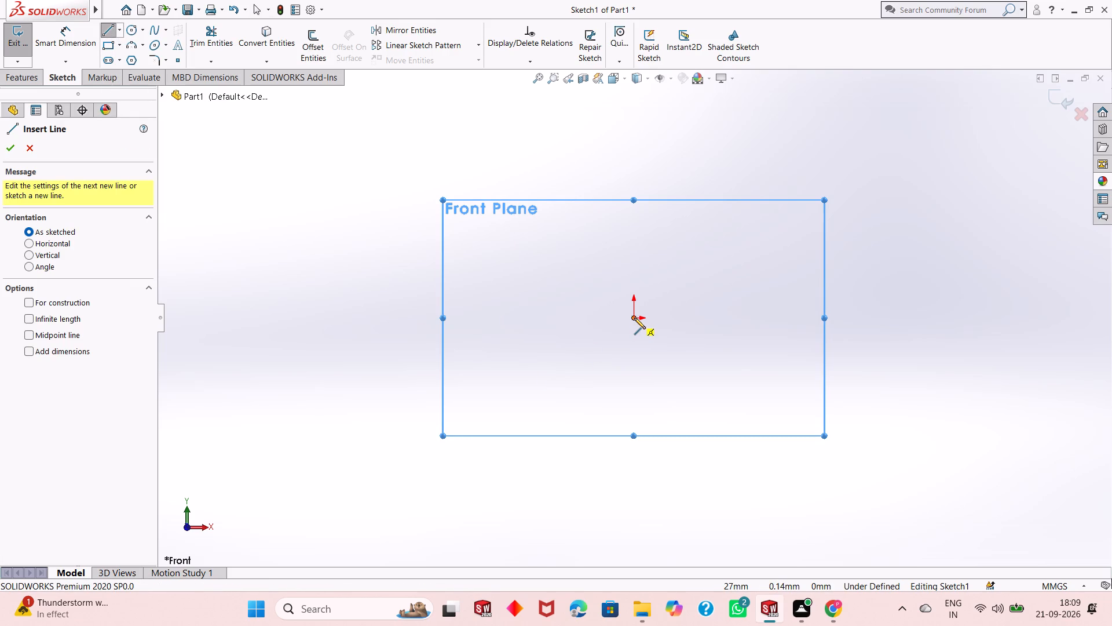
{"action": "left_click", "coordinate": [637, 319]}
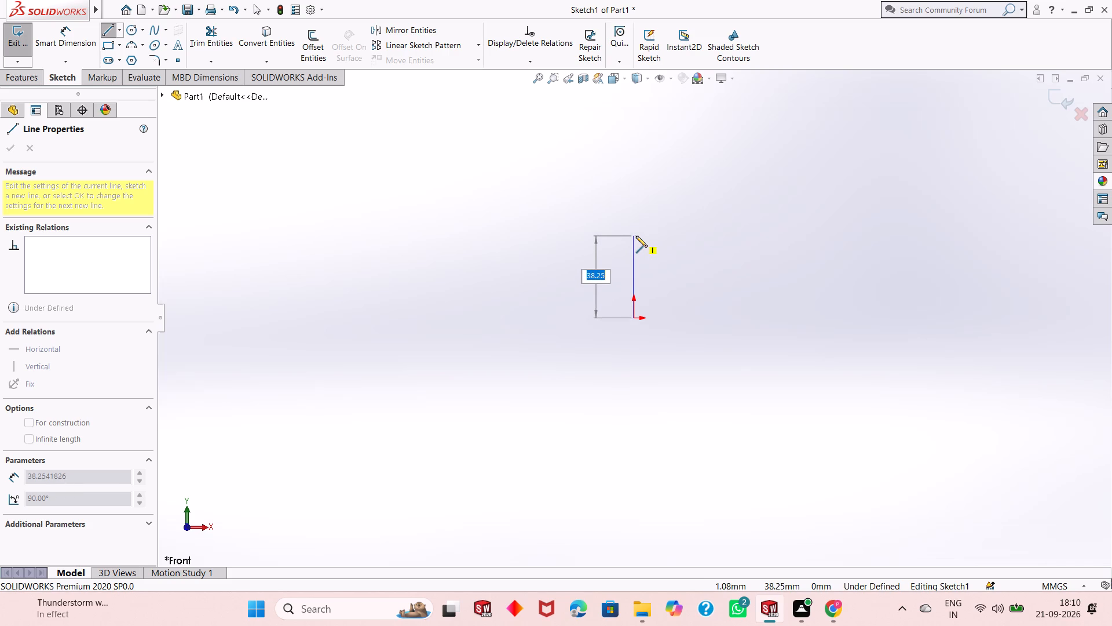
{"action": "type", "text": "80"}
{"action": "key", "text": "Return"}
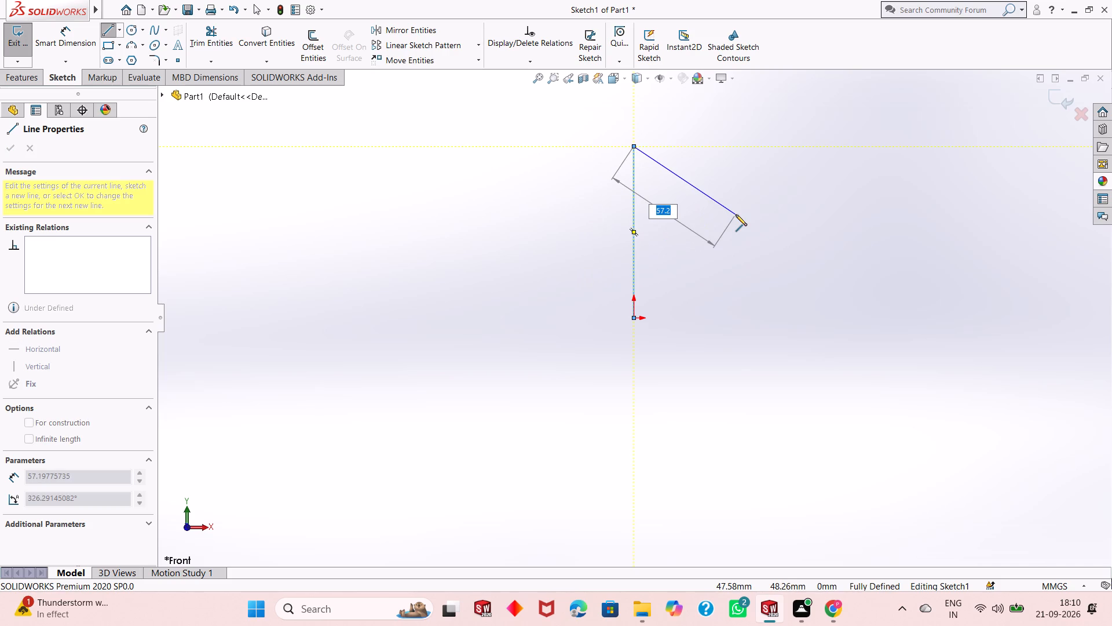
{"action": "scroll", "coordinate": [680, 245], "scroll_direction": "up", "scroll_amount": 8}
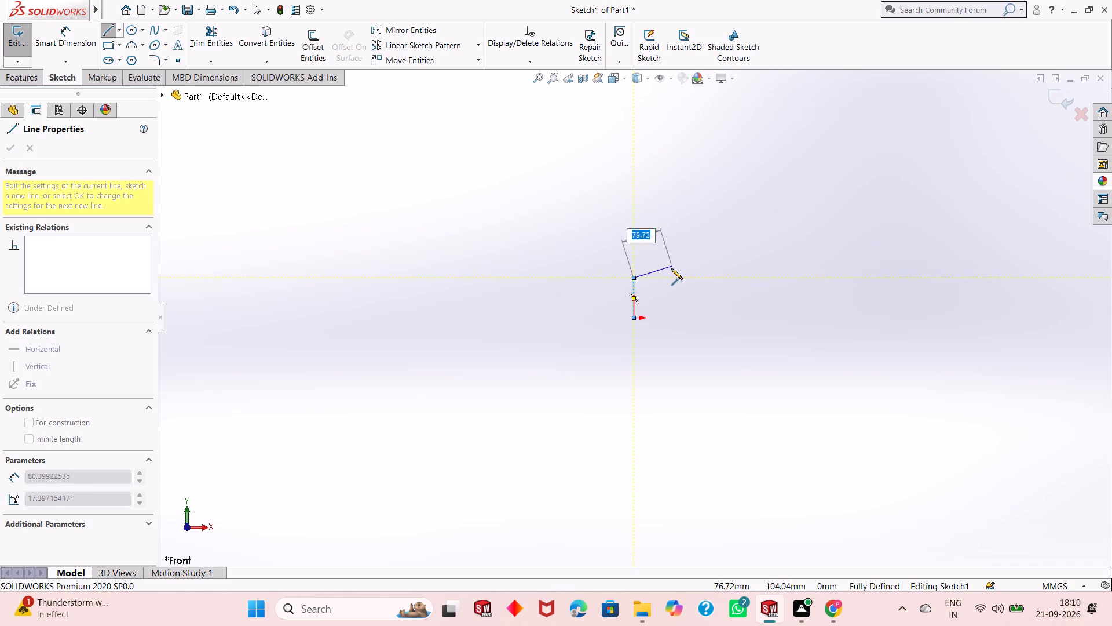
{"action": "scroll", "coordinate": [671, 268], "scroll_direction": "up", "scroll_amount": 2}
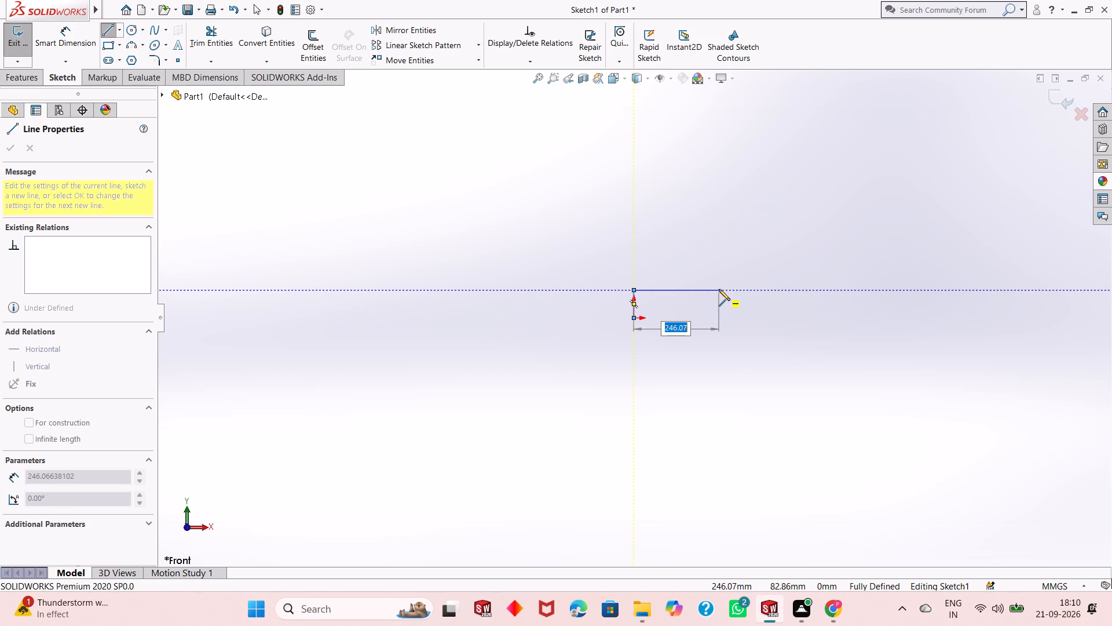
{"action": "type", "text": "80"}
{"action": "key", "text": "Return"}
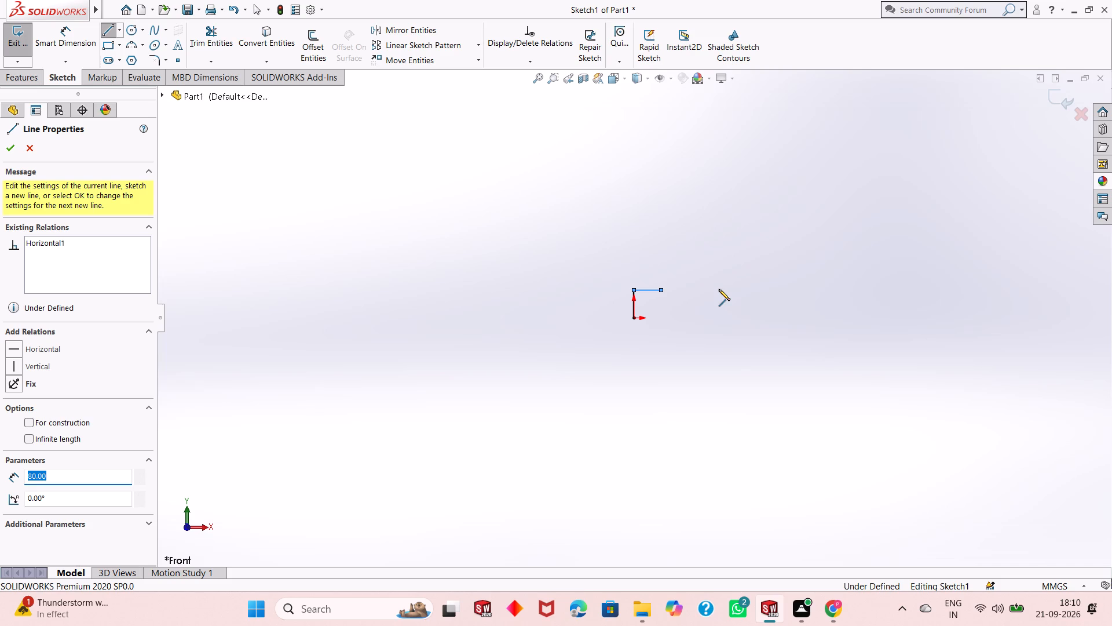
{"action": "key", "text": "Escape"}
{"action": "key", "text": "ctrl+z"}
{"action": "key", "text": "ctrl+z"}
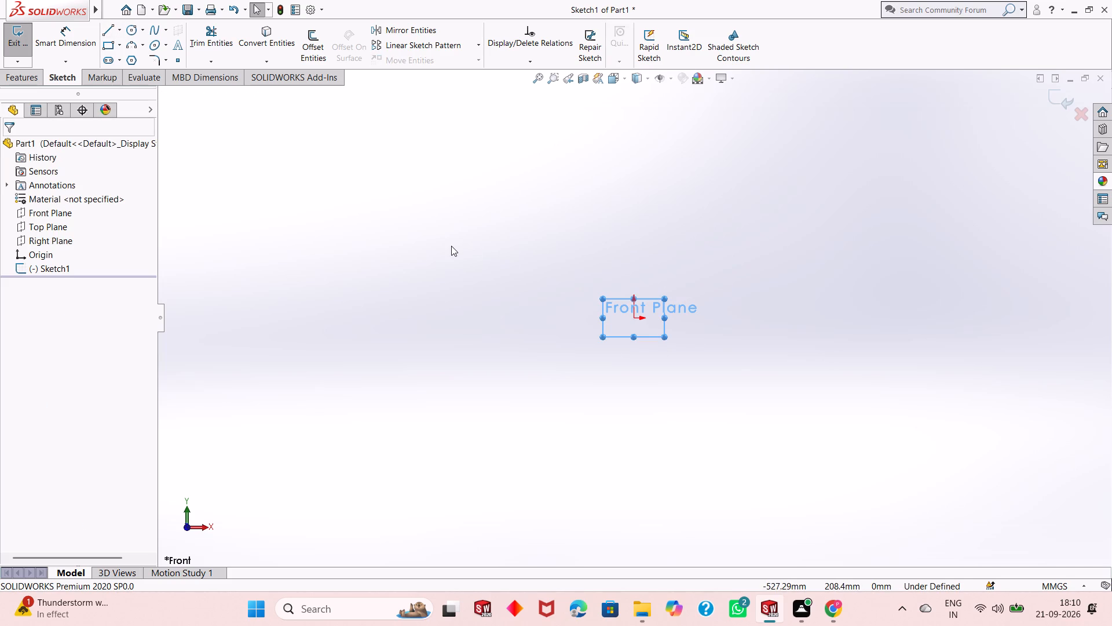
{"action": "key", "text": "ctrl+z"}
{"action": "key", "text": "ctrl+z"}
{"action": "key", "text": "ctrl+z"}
On the Front Plane, sketch connected lines from the origin: 8 mm up, 80 mm horizontally to the right, and 8 mm down.
{"action": "left_click", "coordinate": [65, 212]}
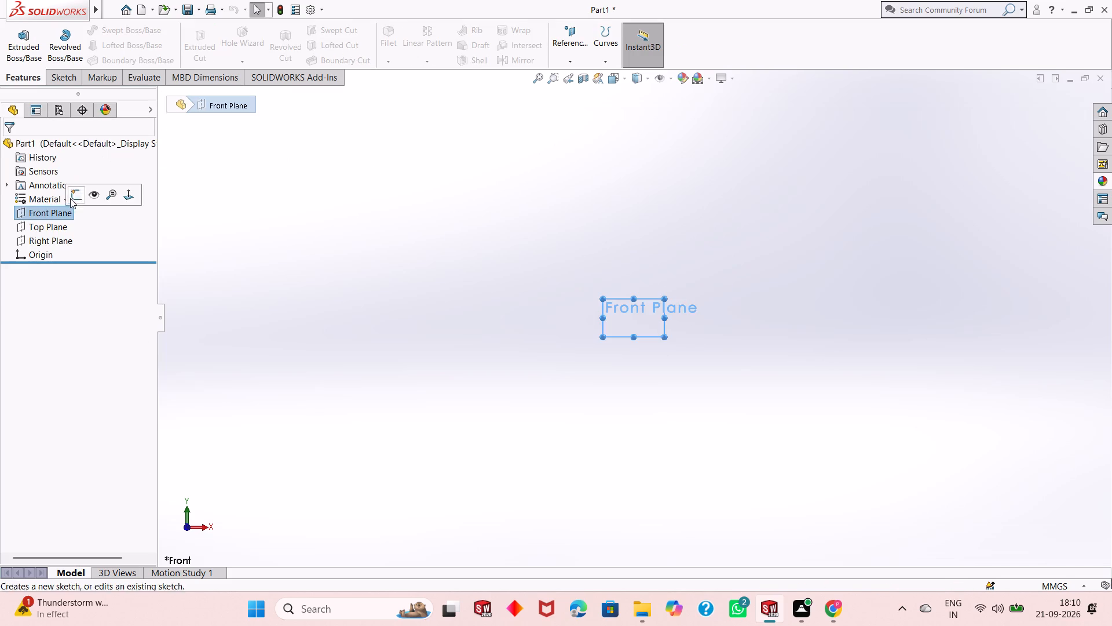
{"action": "left_click", "coordinate": [74, 192]}
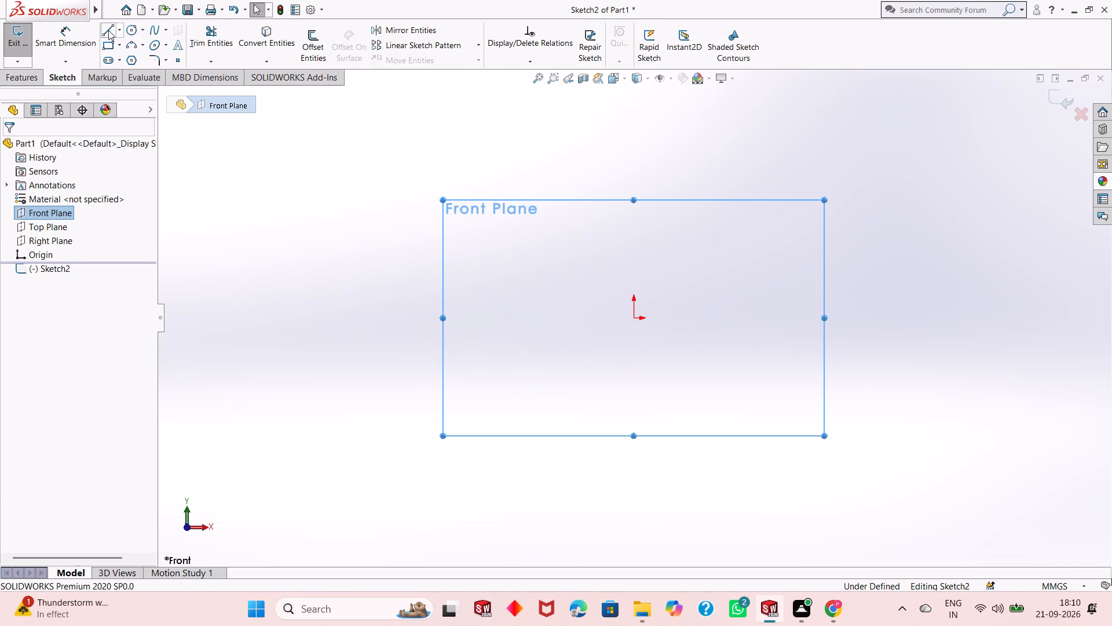
{"action": "left_click", "coordinate": [108, 30]}
{"action": "left_click", "coordinate": [634, 318]}
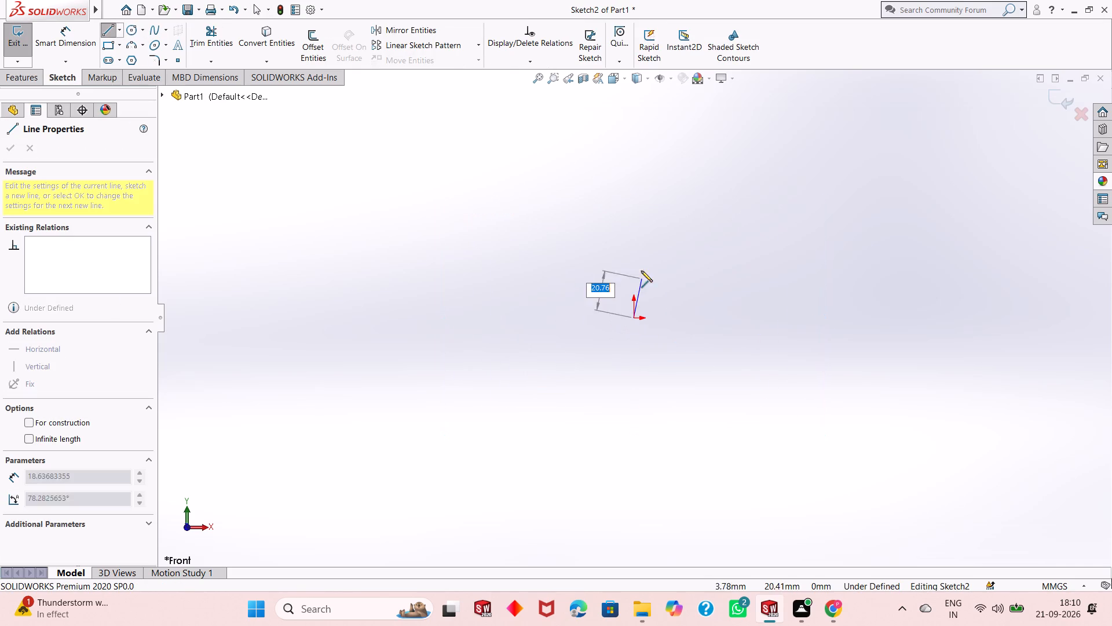
{"action": "key", "text": "8"}
{"action": "key", "text": "Return"}
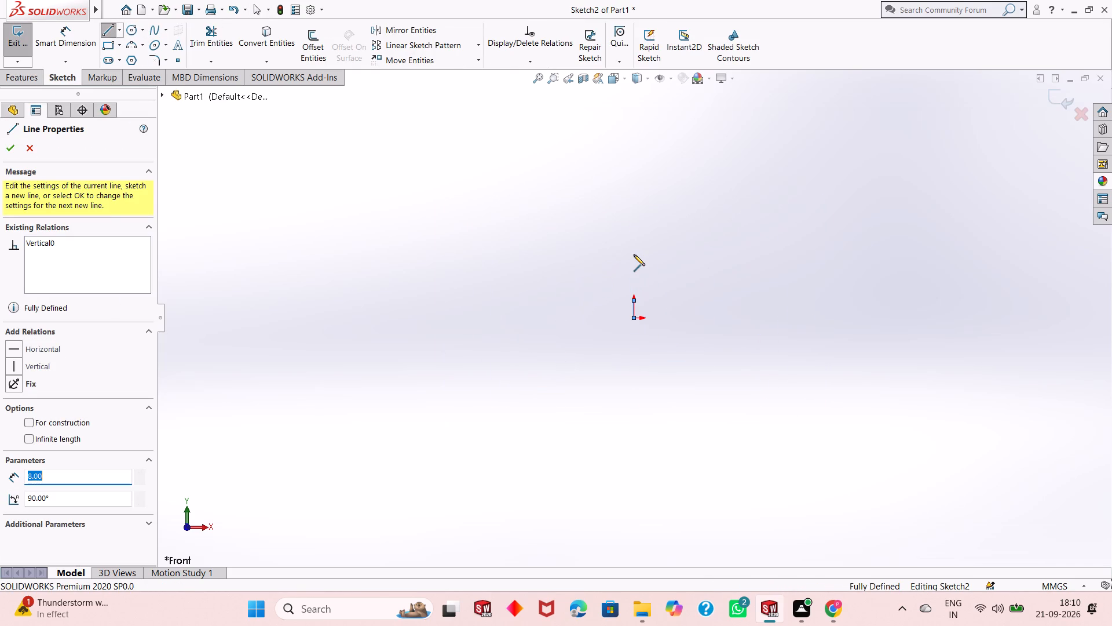
{"action": "scroll", "coordinate": [653, 336], "scroll_direction": "down", "scroll_amount": 11}
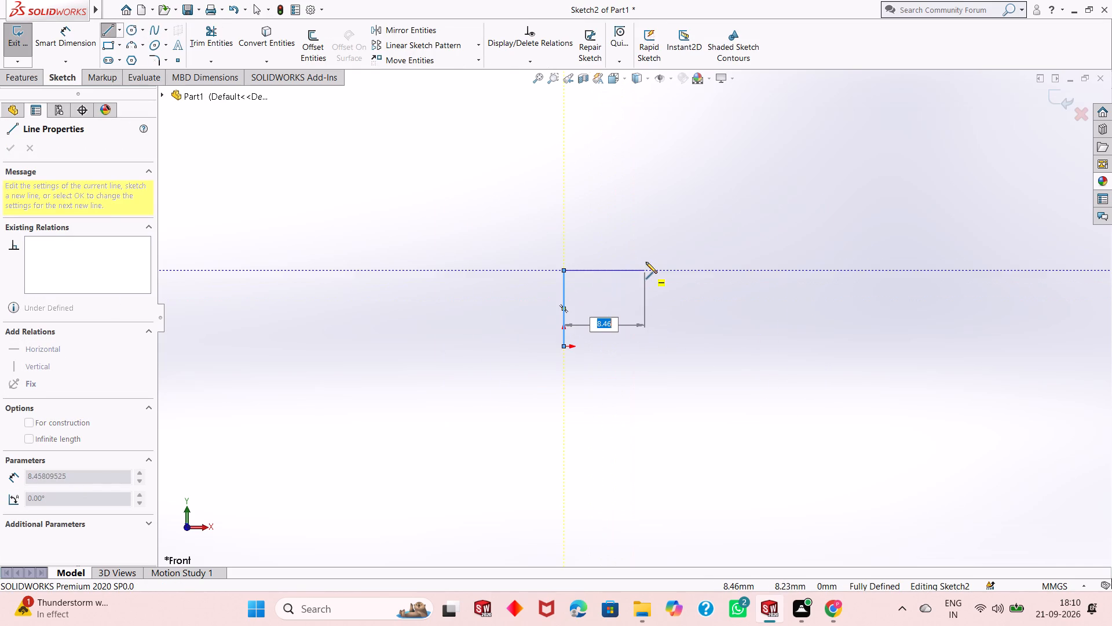
{"action": "type", "text": "80"}
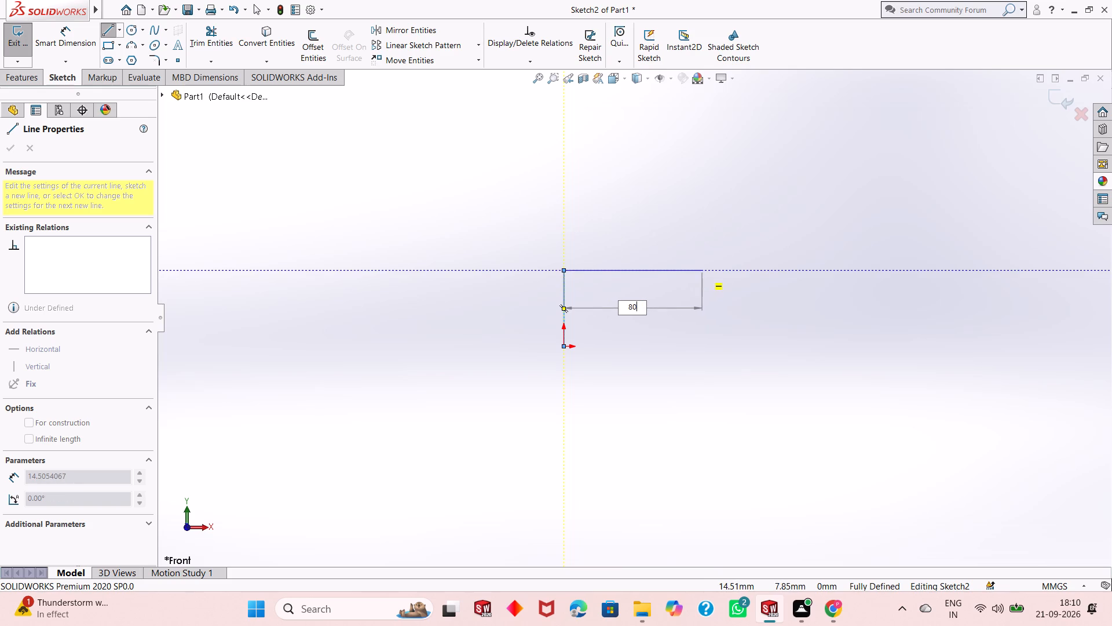
{"action": "key", "text": "Return"}
{"action": "scroll", "coordinate": [702, 272], "scroll_direction": "up", "scroll_amount": 8}
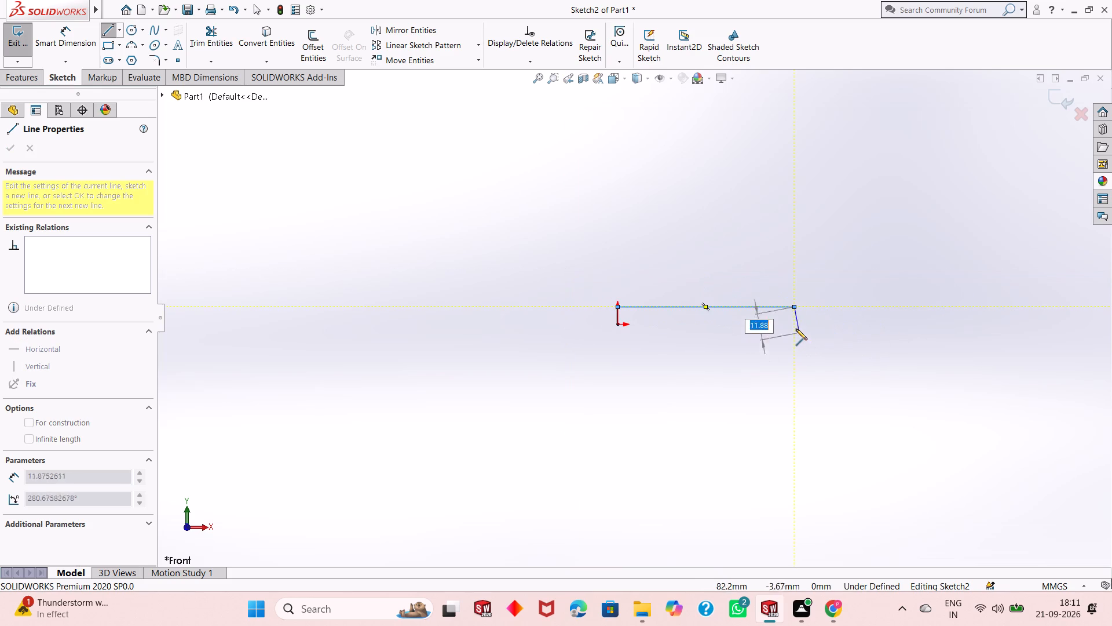
{"action": "key", "text": "8"}
{"action": "key", "text": "Return"}
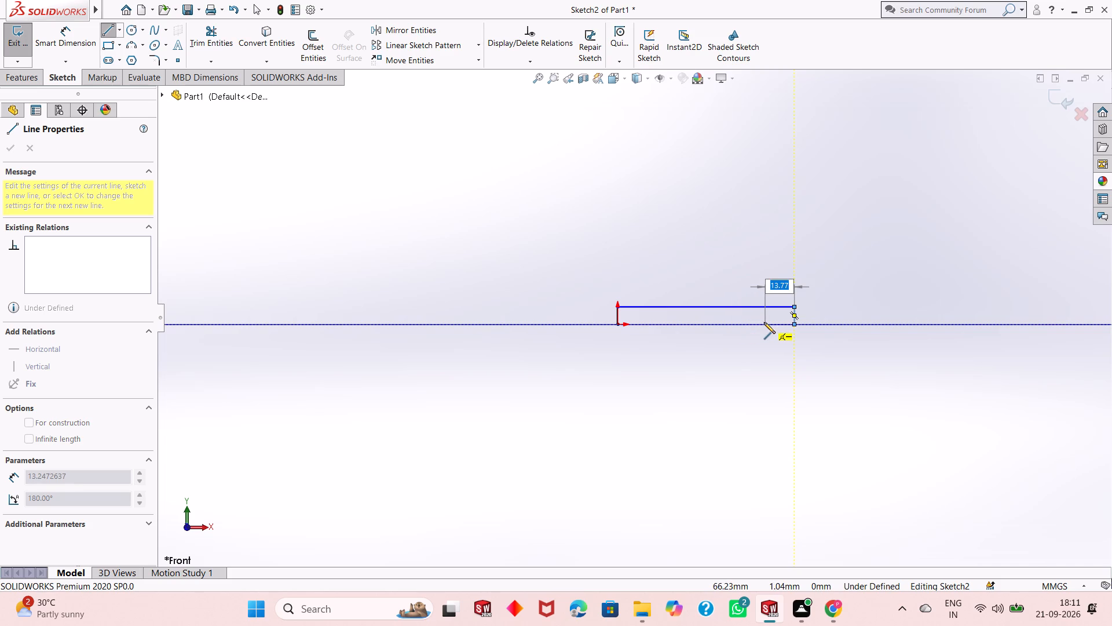
Close the profile at the origin with a bottom edge starting about 23 mm leftward, including a recess 2.50 mm deep and 32 mm wide.
{"action": "left_click", "coordinate": [744, 323]}
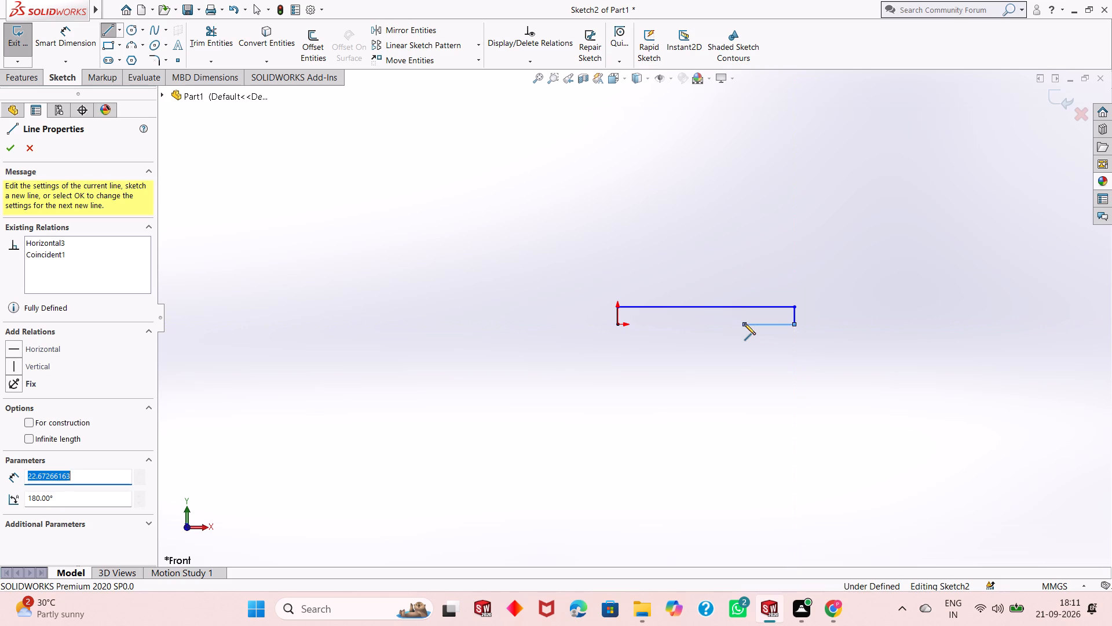
{"action": "key", "text": "2"}
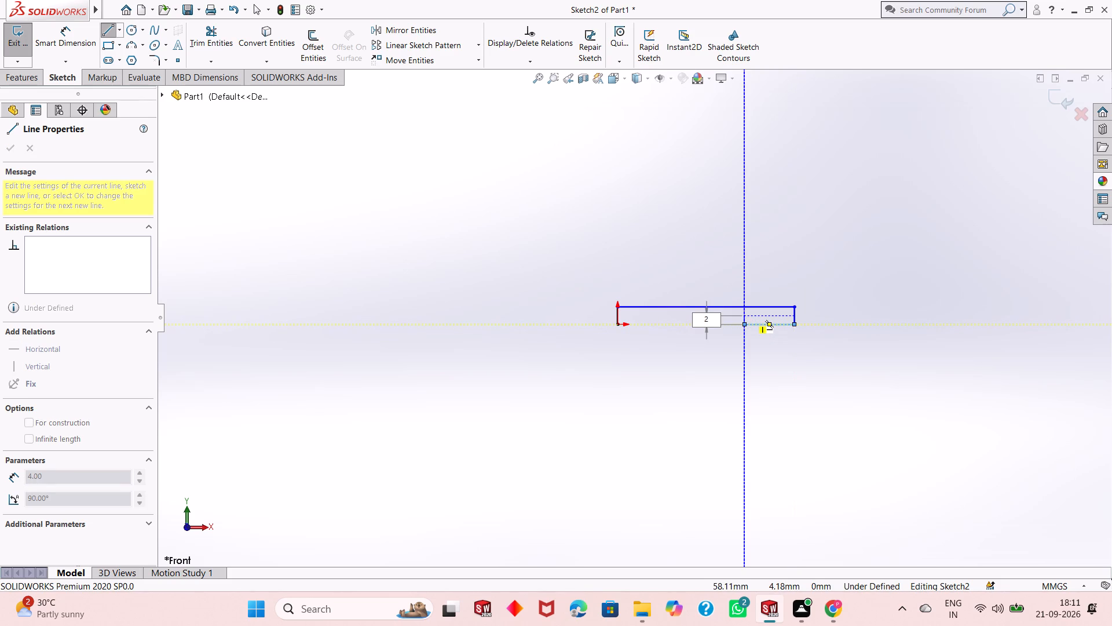
{"action": "type", "text": ".50"}
{"action": "key", "text": "Return"}
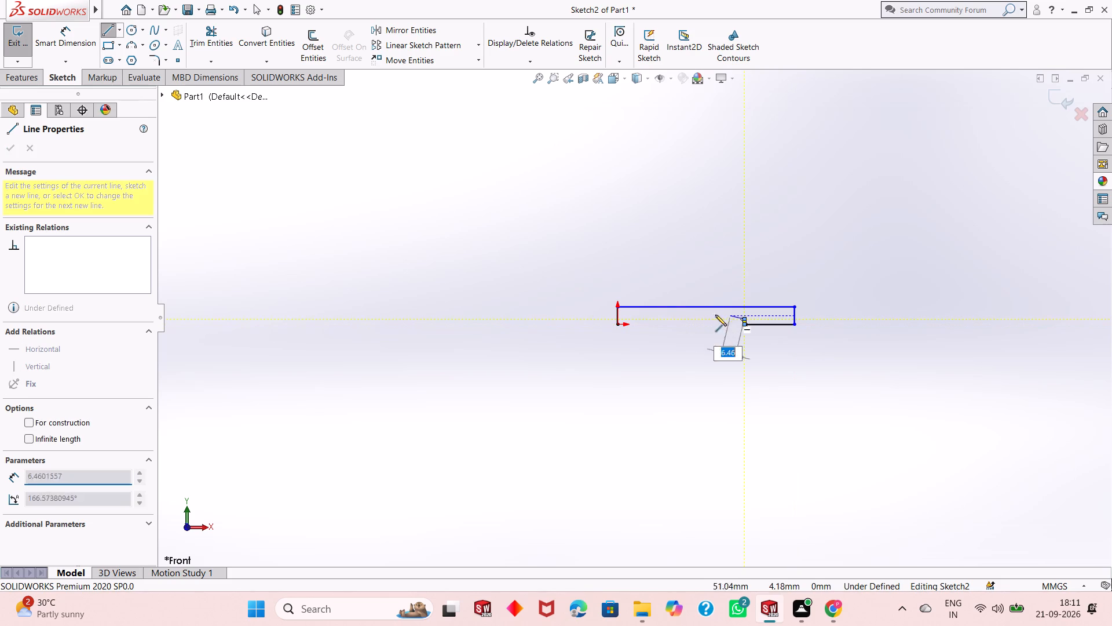
{"action": "type", "text": "32"}
{"action": "key", "text": "Return"}
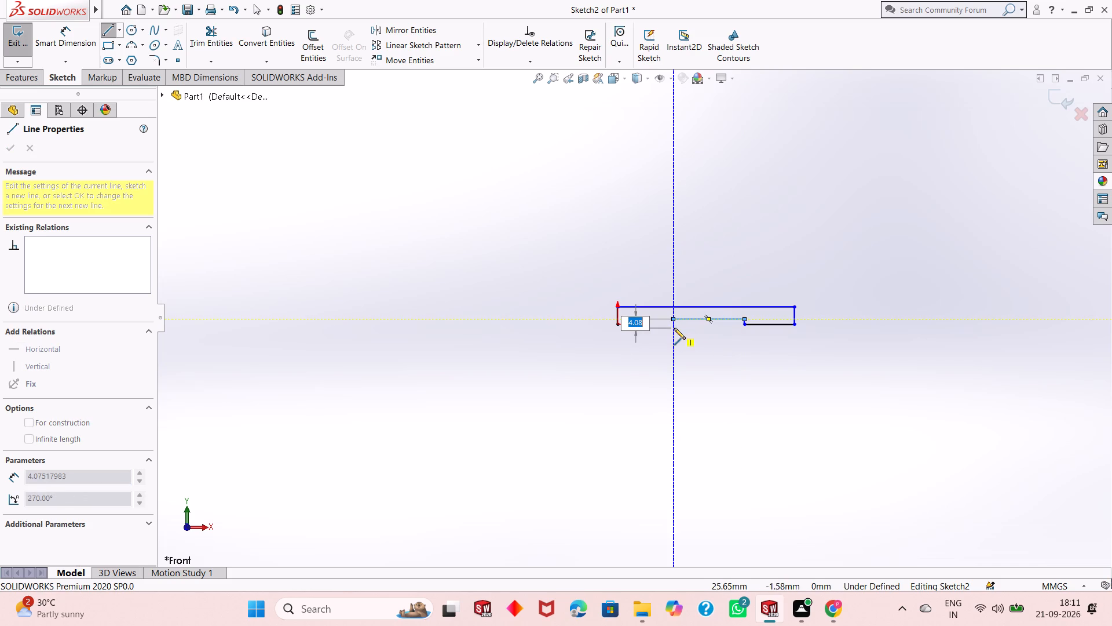
{"action": "type", "text": "2.50"}
{"action": "key", "text": "Return"}
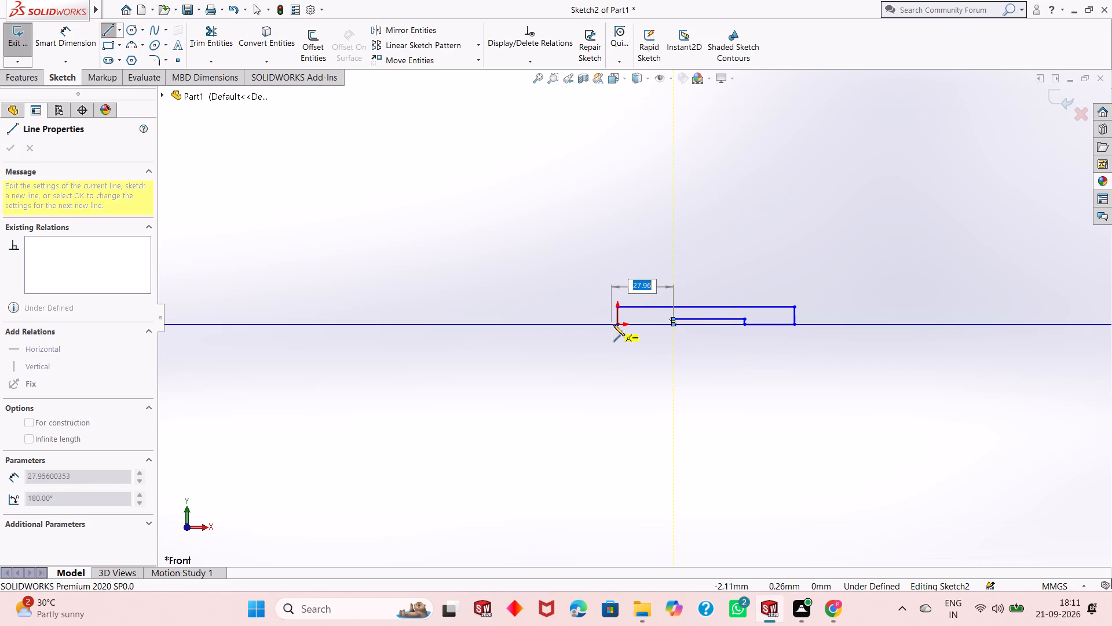
{"action": "left_click", "coordinate": [620, 325]}
{"action": "key", "text": "Escape"}
{"action": "key", "text": "Escape"}
{"action": "key", "text": "Escape"}
Dimension the profile's left edge at 8 mm and the recess's top edge at 32 mm.
{"action": "scroll", "coordinate": [725, 329], "scroll_direction": "down", "scroll_amount": 3}
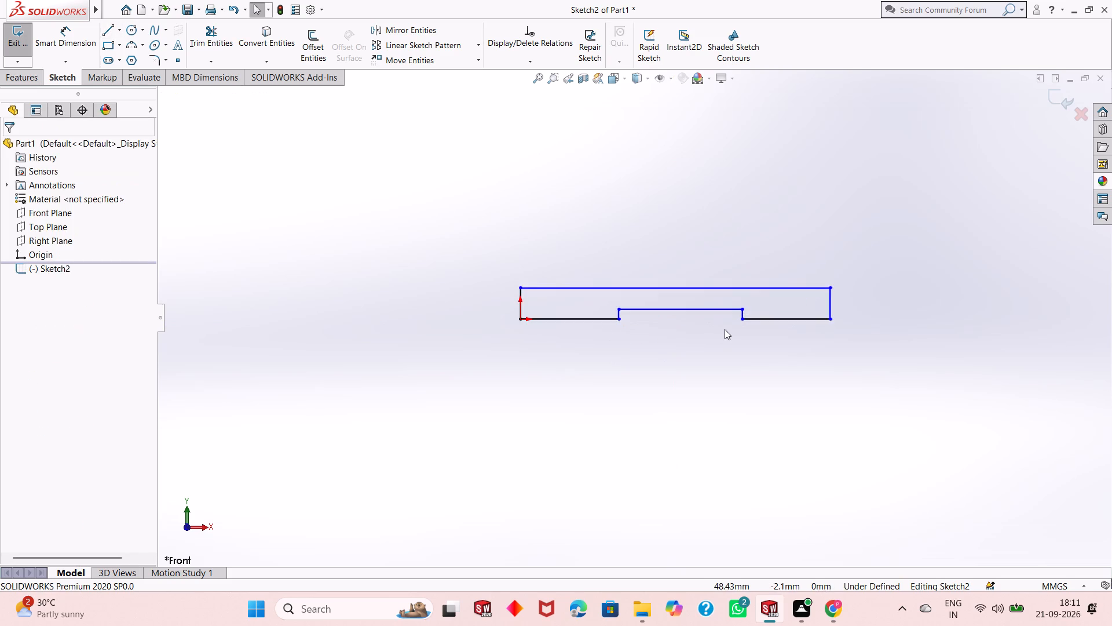
{"action": "scroll", "coordinate": [725, 330], "scroll_direction": "down", "scroll_amount": 2}
{"action": "left_click", "coordinate": [73, 50]}
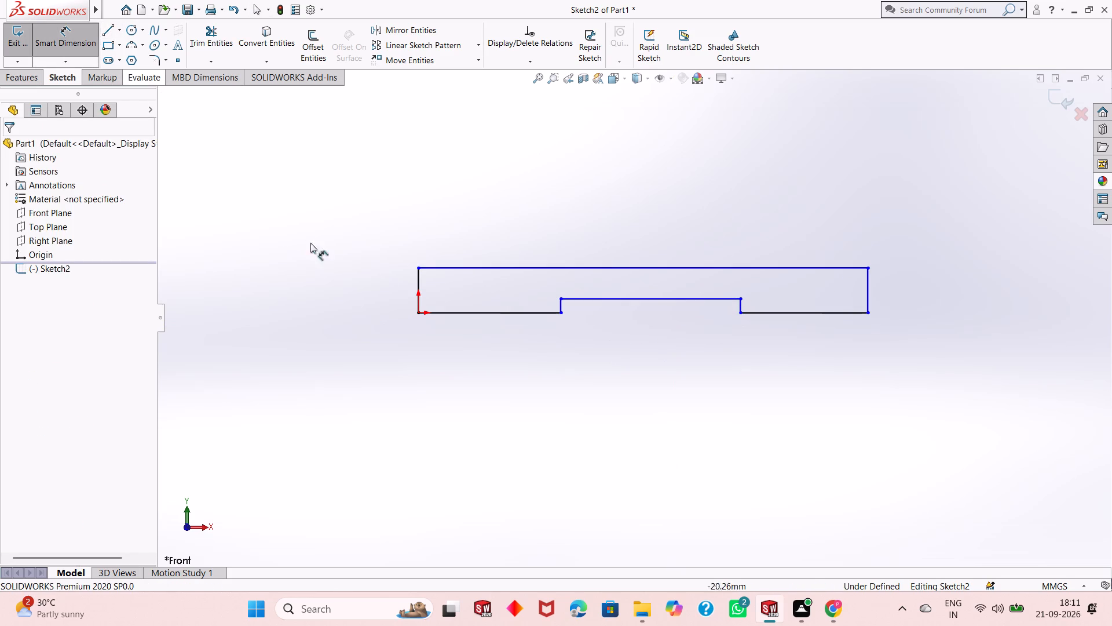
{"action": "left_click", "coordinate": [419, 273]}
{"action": "left_click", "coordinate": [329, 274]}
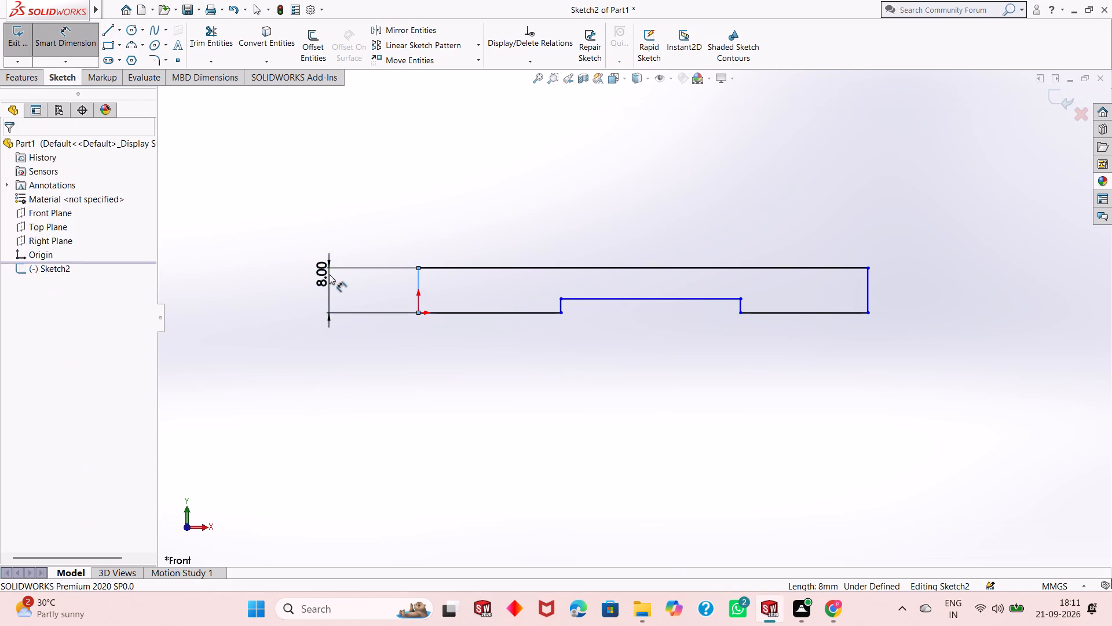
{"action": "left_click", "coordinate": [282, 253]}
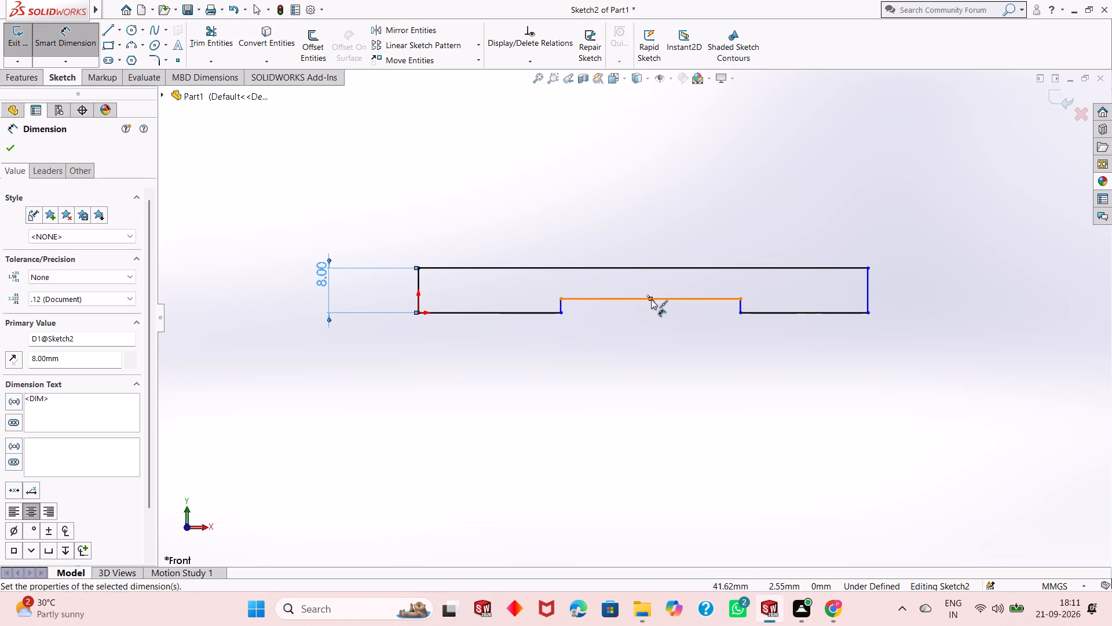
{"action": "left_click", "coordinate": [671, 300]}
{"action": "left_click", "coordinate": [664, 356]}
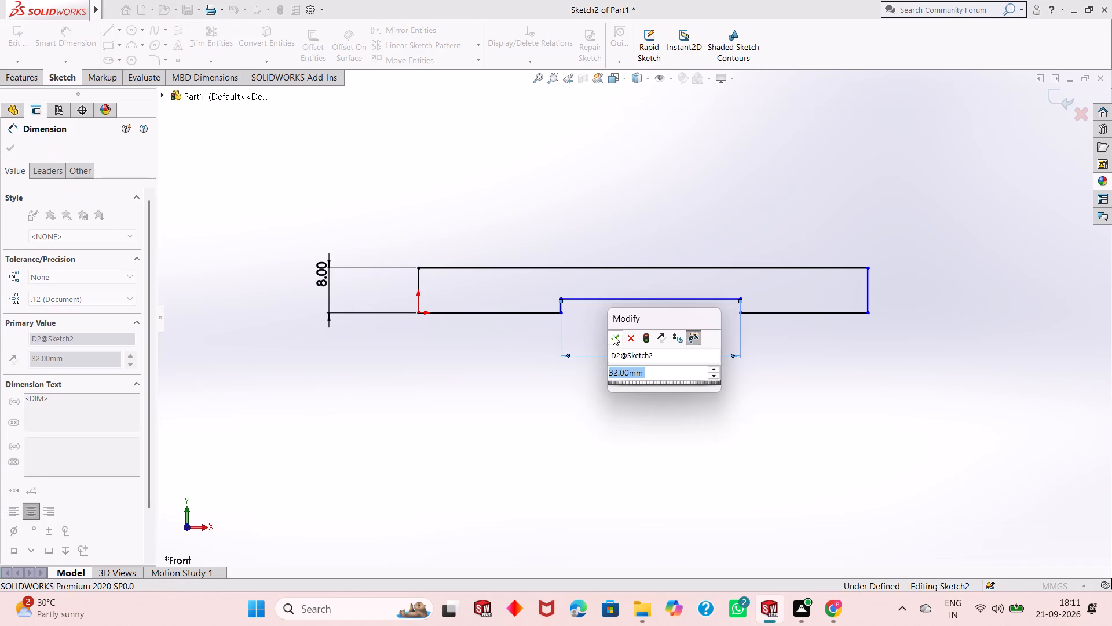
{"action": "left_click", "coordinate": [613, 335]}
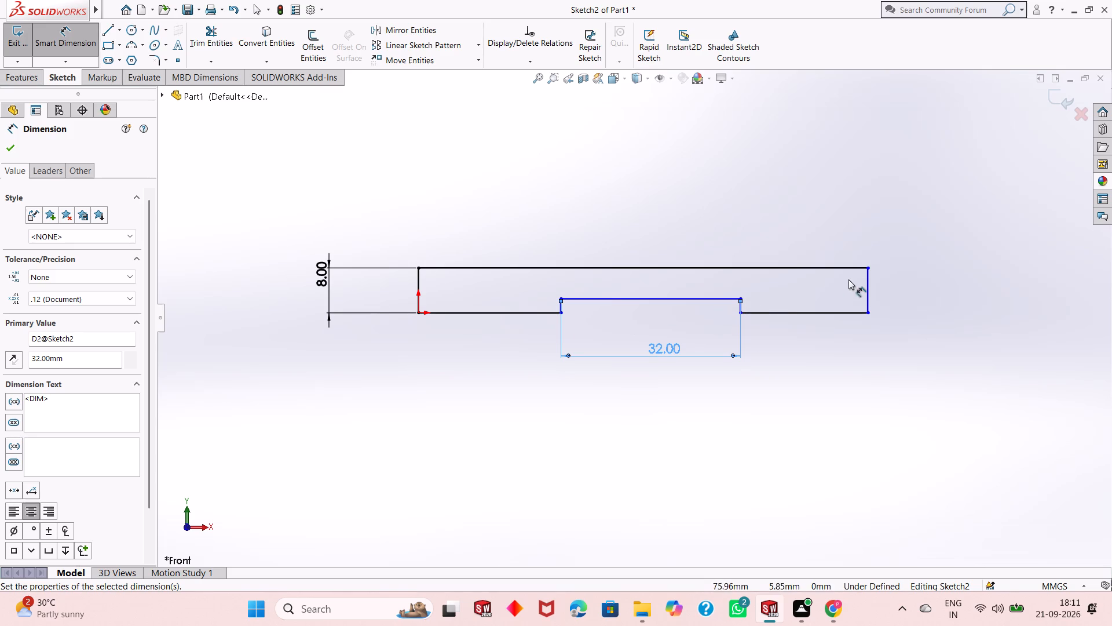
Dimension the bottom segment between the origin and the recess at 24 mm.
{"action": "left_click", "coordinate": [478, 315]}
{"action": "left_click", "coordinate": [484, 354]}
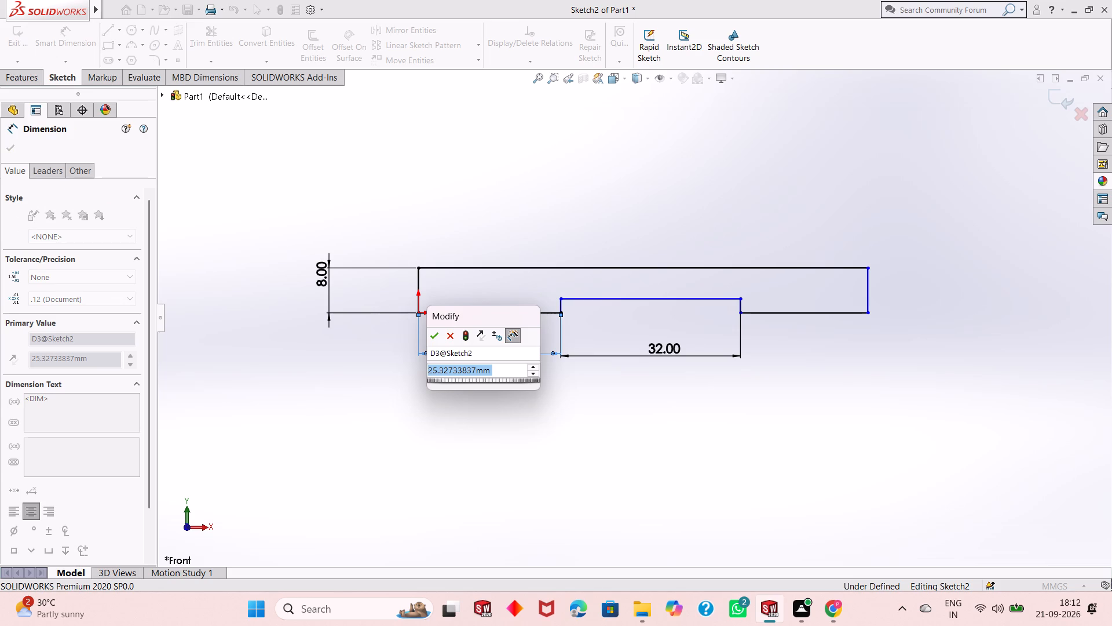
{"action": "type", "text": "24"}
{"action": "key", "text": "Return"}
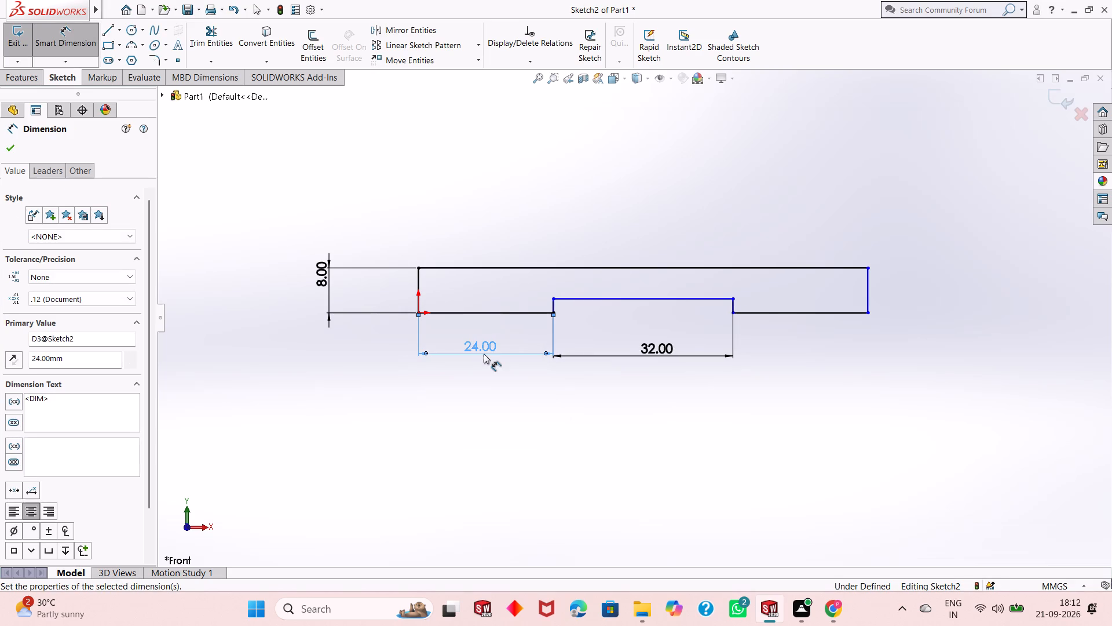
{"action": "left_click", "coordinate": [807, 313]}
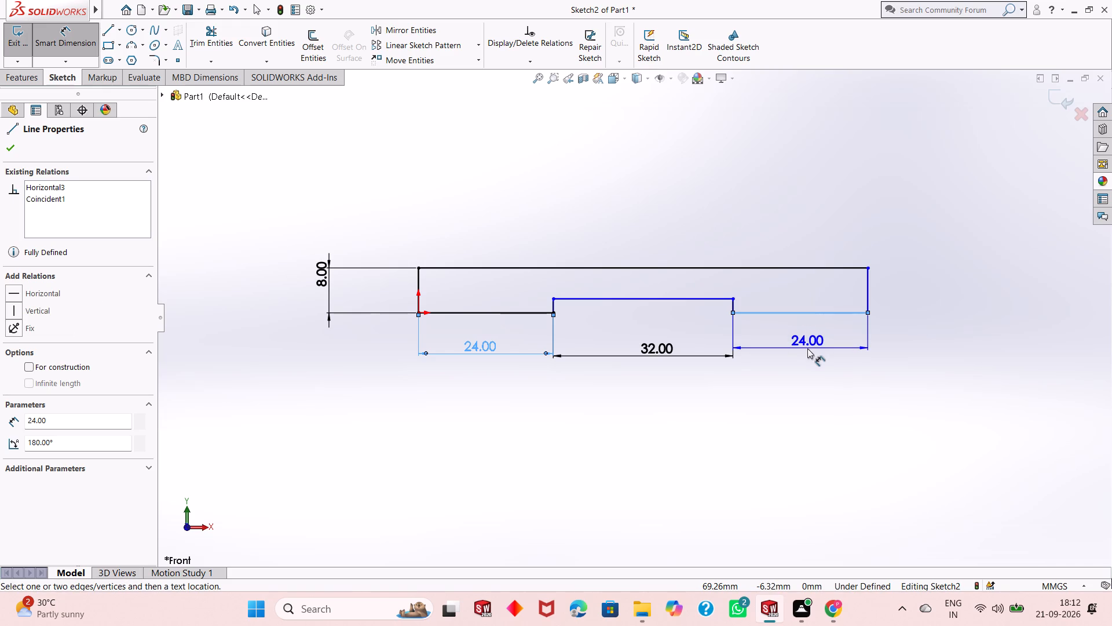
{"action": "key", "text": "Escape"}
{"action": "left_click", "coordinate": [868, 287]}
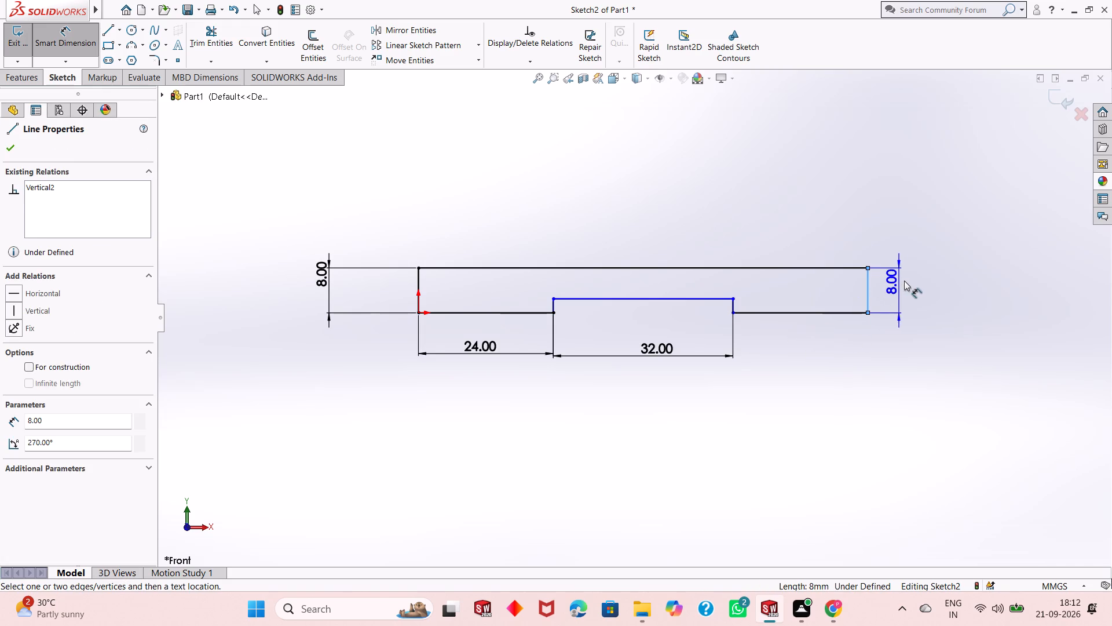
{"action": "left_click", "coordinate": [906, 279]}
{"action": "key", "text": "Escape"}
Dimension the profile's top edge at 80 mm.
{"action": "left_click", "coordinate": [653, 268]}
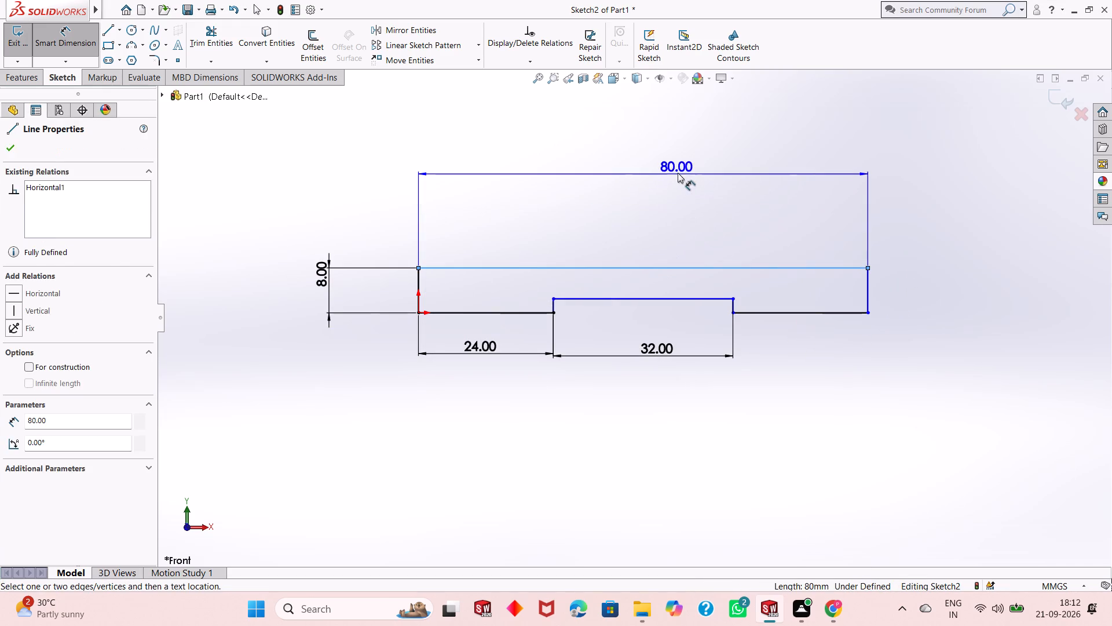
{"action": "left_click", "coordinate": [678, 173]}
{"action": "left_click", "coordinate": [626, 157]}
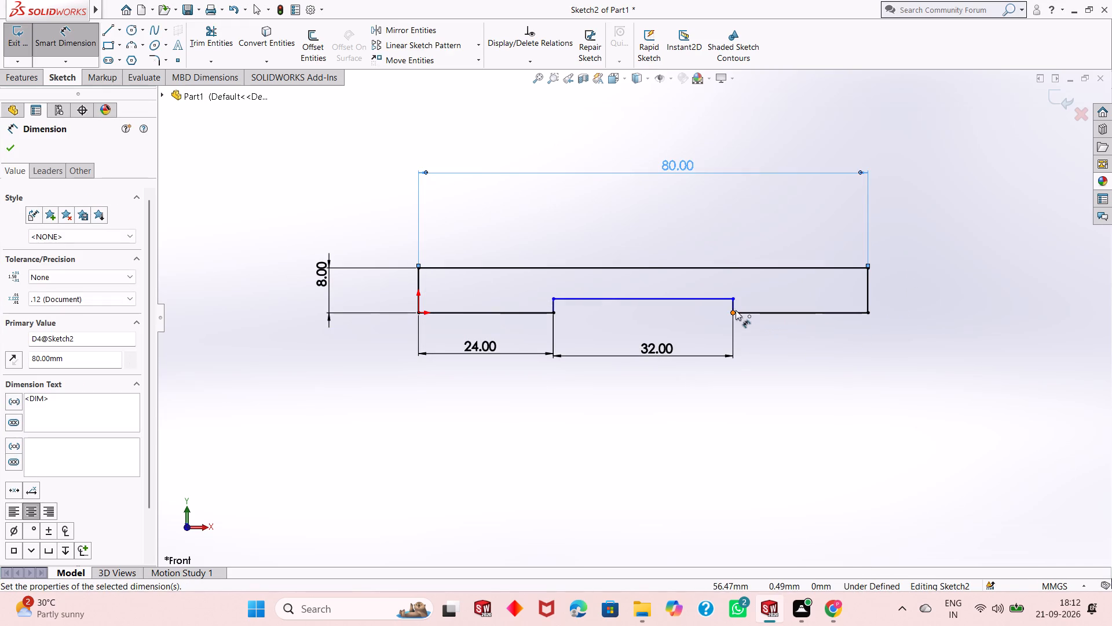
Dimension both short vertical sides of the bottom recess at 2.50 mm.
{"action": "scroll", "coordinate": [736, 310], "scroll_direction": "down", "scroll_amount": 8}
{"action": "left_click", "coordinate": [674, 303]}
{"action": "left_click", "coordinate": [718, 297]}
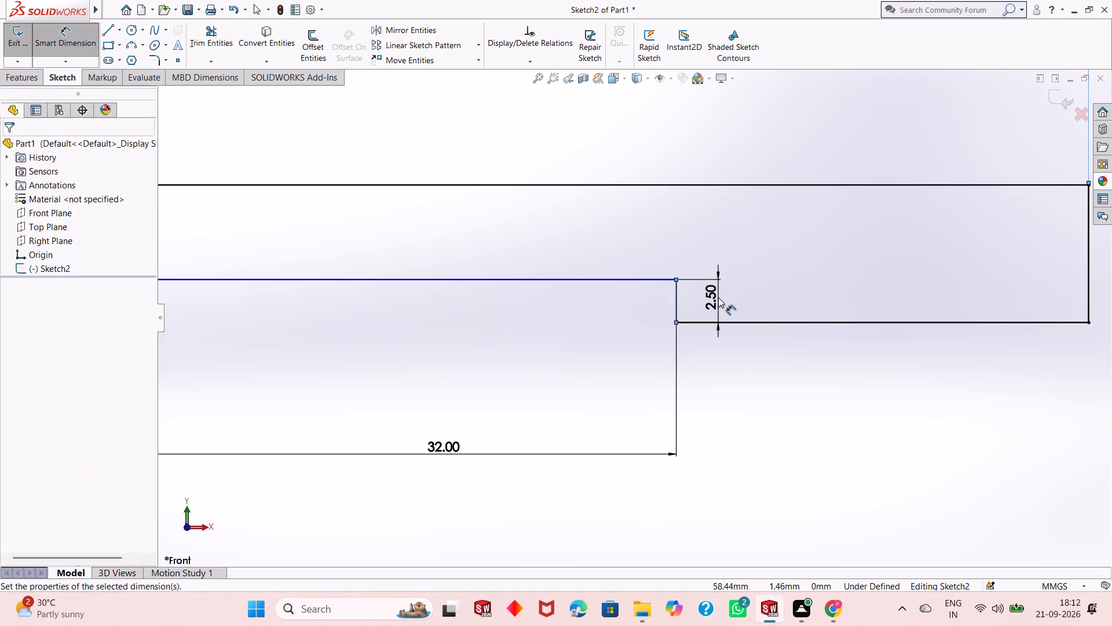
{"action": "left_click", "coordinate": [669, 279]}
{"action": "scroll", "coordinate": [660, 340], "scroll_direction": "up", "scroll_amount": 3}
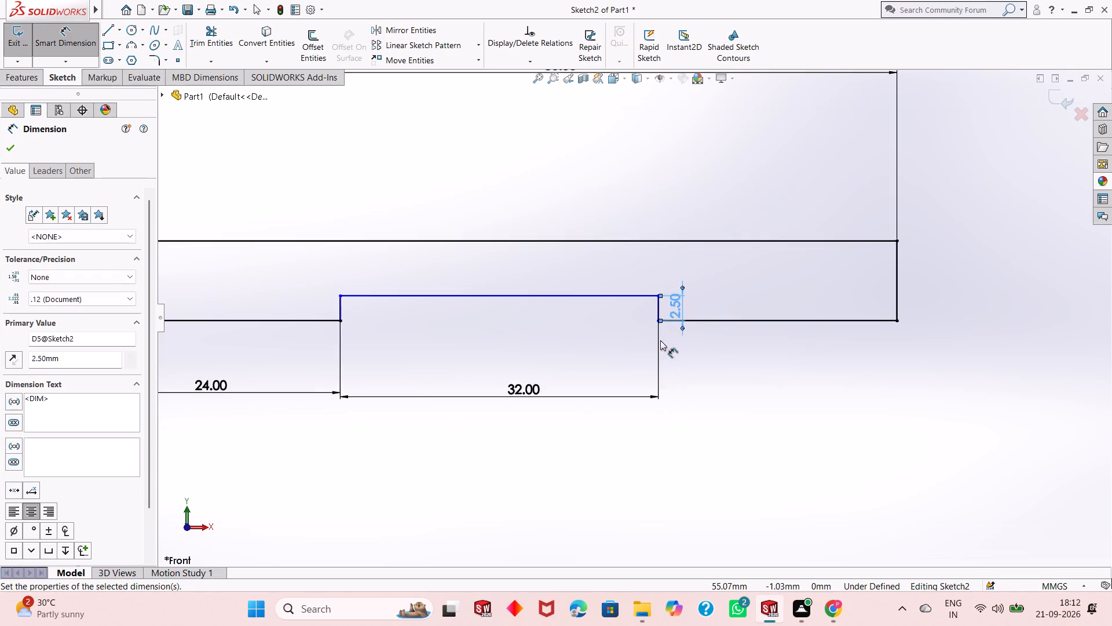
{"action": "scroll", "coordinate": [660, 340], "scroll_direction": "up", "scroll_amount": 3}
{"action": "left_click", "coordinate": [481, 305]}
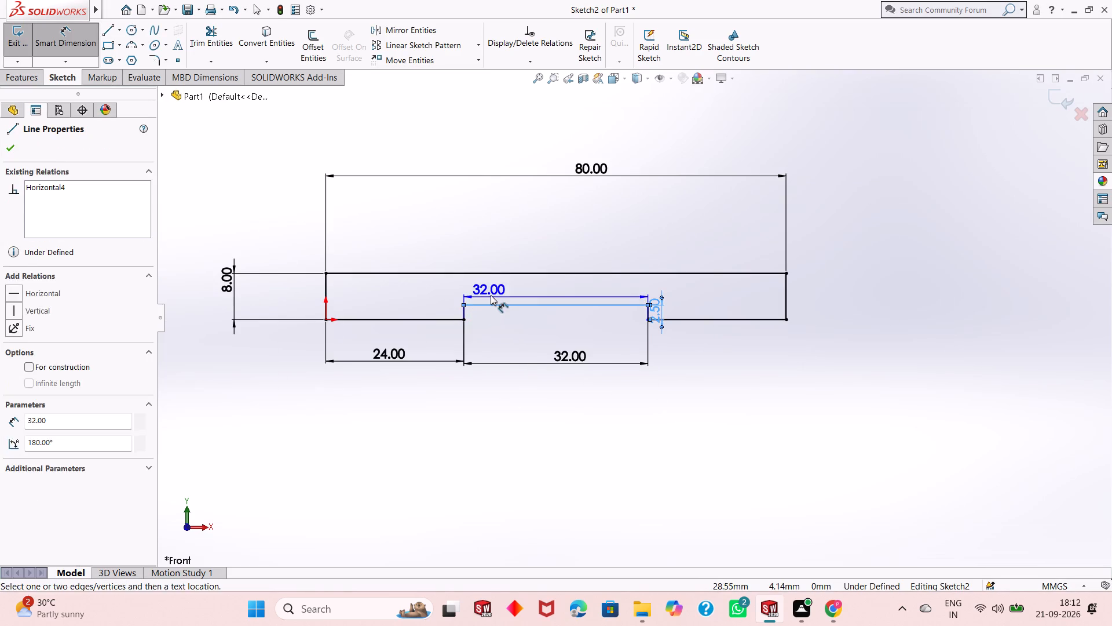
{"action": "key", "text": "Escape"}
{"action": "left_click", "coordinate": [463, 310]}
{"action": "left_click", "coordinate": [444, 308]}
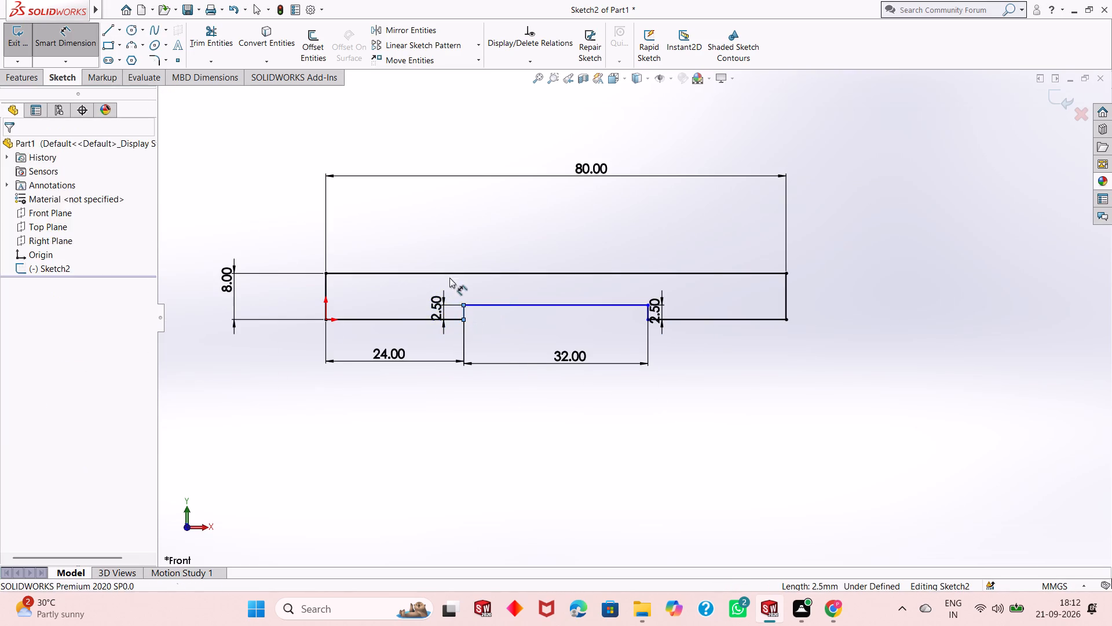
{"action": "left_click", "coordinate": [393, 292]}
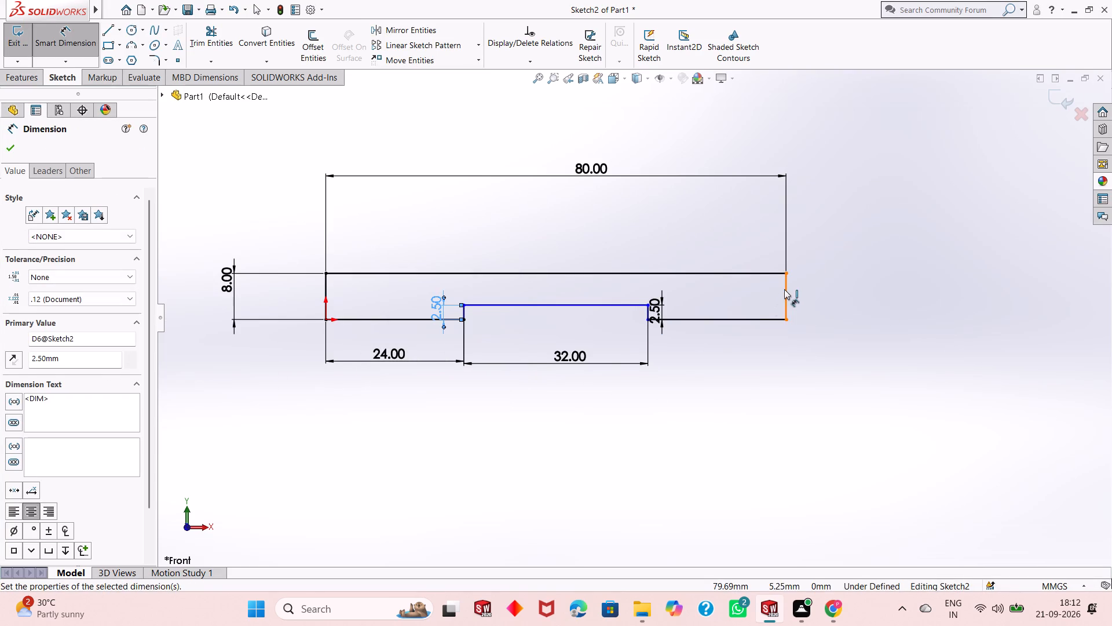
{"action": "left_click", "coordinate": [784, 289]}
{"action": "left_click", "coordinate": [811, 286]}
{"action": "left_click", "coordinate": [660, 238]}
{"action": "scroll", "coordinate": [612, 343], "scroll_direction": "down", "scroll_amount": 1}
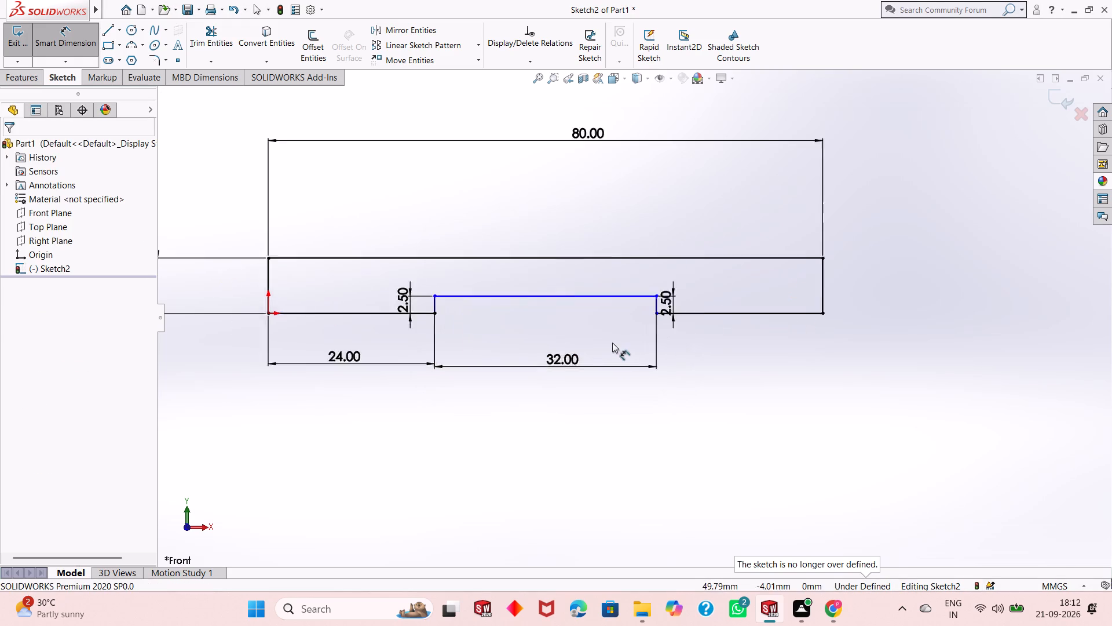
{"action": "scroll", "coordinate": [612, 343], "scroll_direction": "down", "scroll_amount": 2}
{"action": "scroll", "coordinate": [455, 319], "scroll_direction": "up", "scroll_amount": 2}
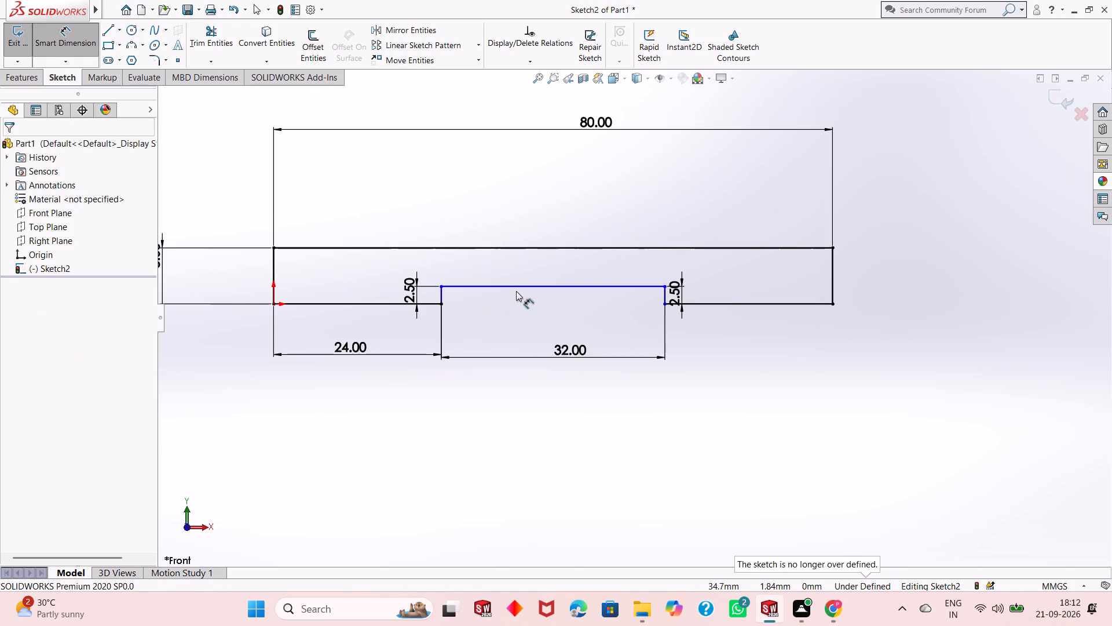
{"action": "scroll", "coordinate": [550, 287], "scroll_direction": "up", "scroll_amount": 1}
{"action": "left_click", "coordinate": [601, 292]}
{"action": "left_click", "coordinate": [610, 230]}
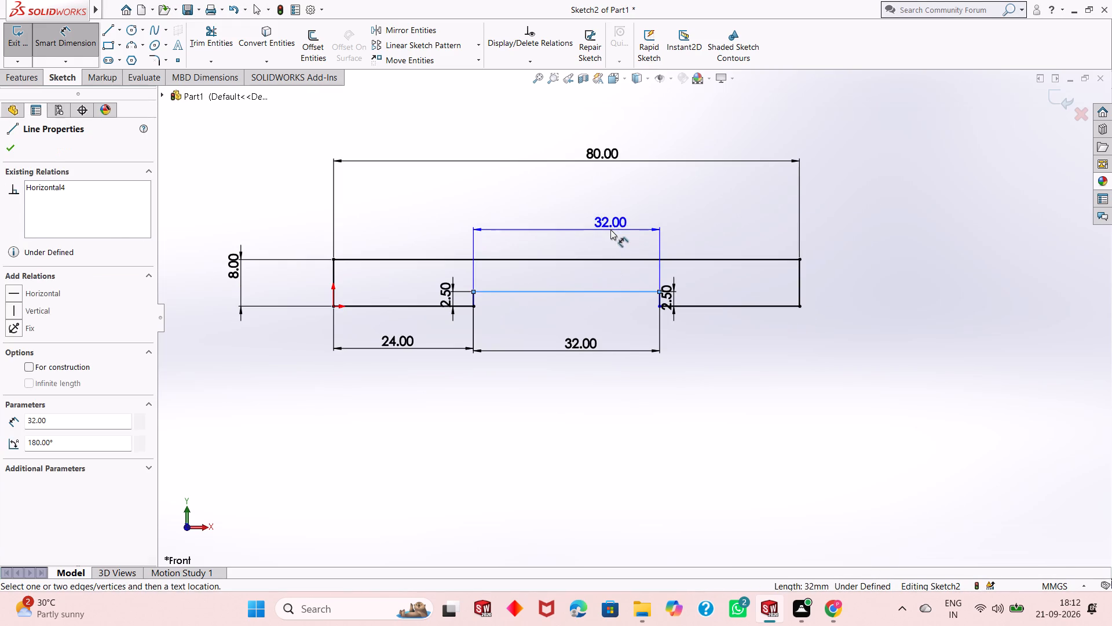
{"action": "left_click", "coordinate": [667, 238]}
Dimension the vertical distance between the profile's top edge and the recess's top edge at 5.50 mm.
{"action": "scroll", "coordinate": [653, 325], "scroll_direction": "down", "scroll_amount": 4}
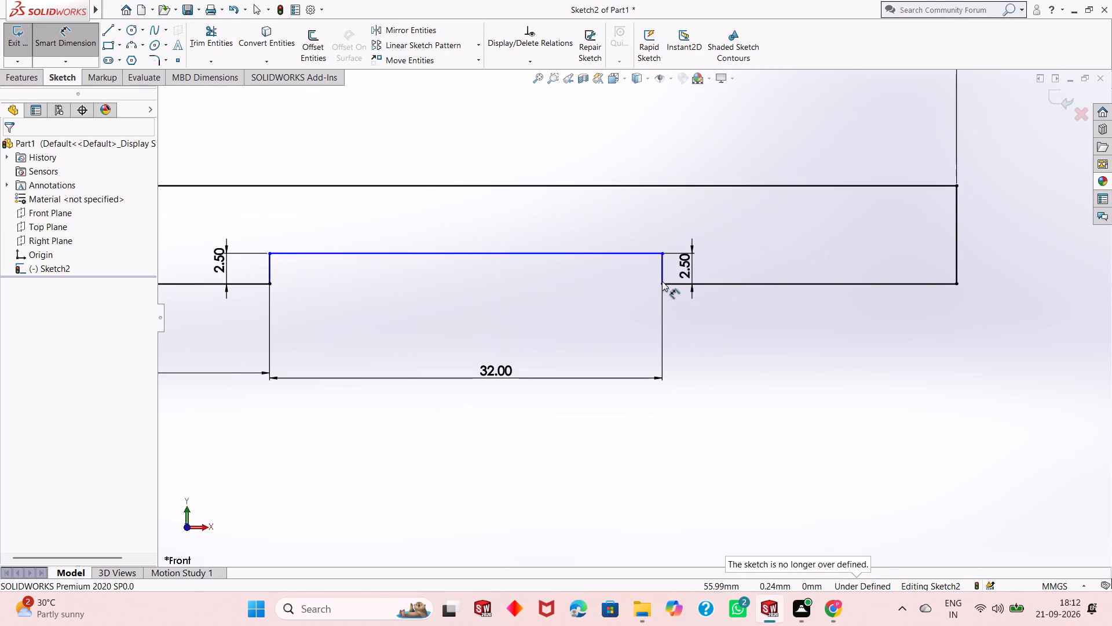
{"action": "scroll", "coordinate": [663, 281], "scroll_direction": "down", "scroll_amount": 11}
{"action": "scroll", "coordinate": [652, 310], "scroll_direction": "up", "scroll_amount": 4}
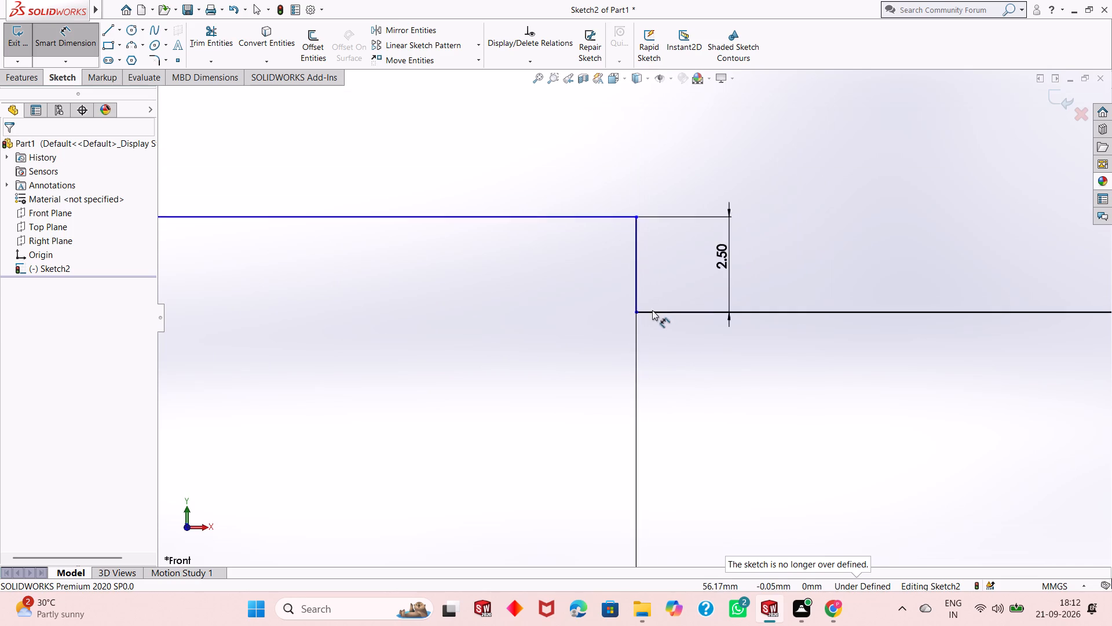
{"action": "scroll", "coordinate": [652, 310], "scroll_direction": "up", "scroll_amount": 12}
{"action": "left_click", "coordinate": [535, 278]}
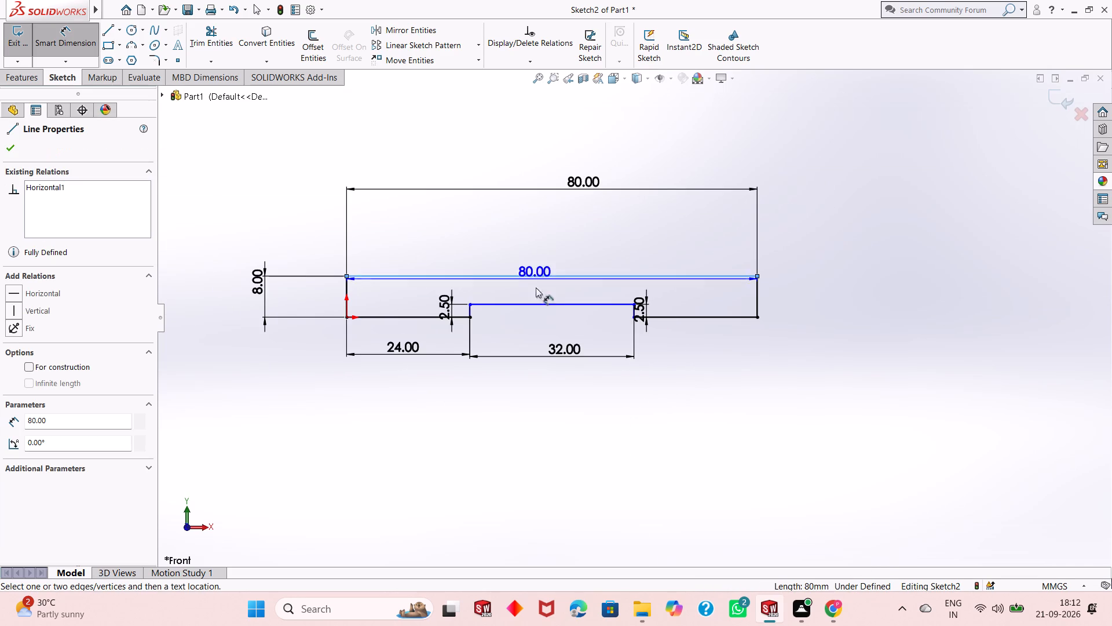
{"action": "left_click", "coordinate": [543, 305]}
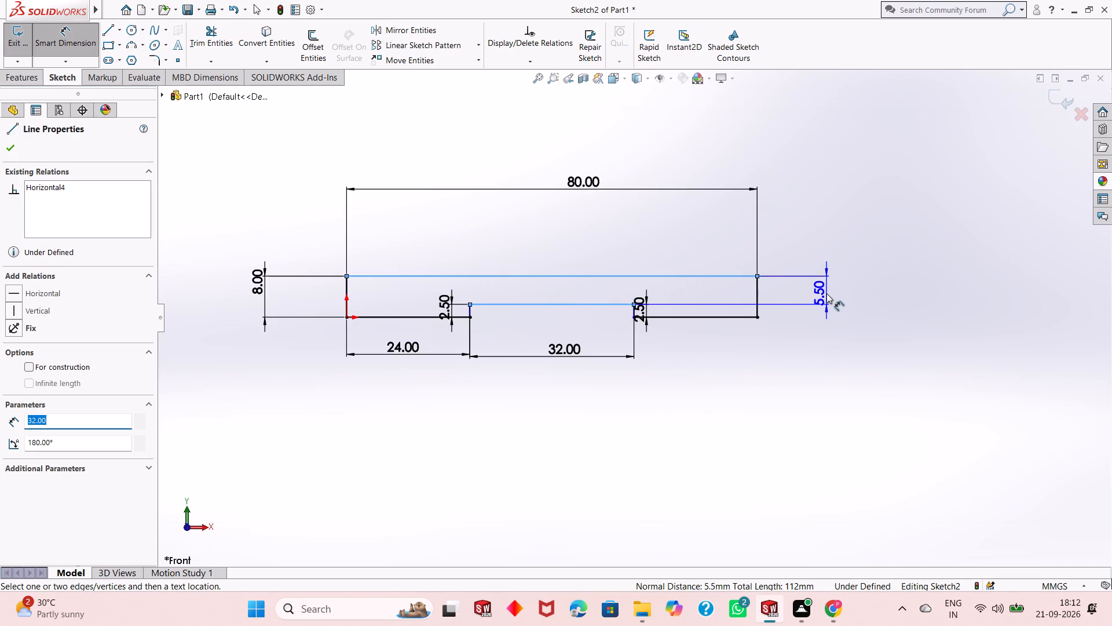
{"action": "left_click", "coordinate": [826, 293]}
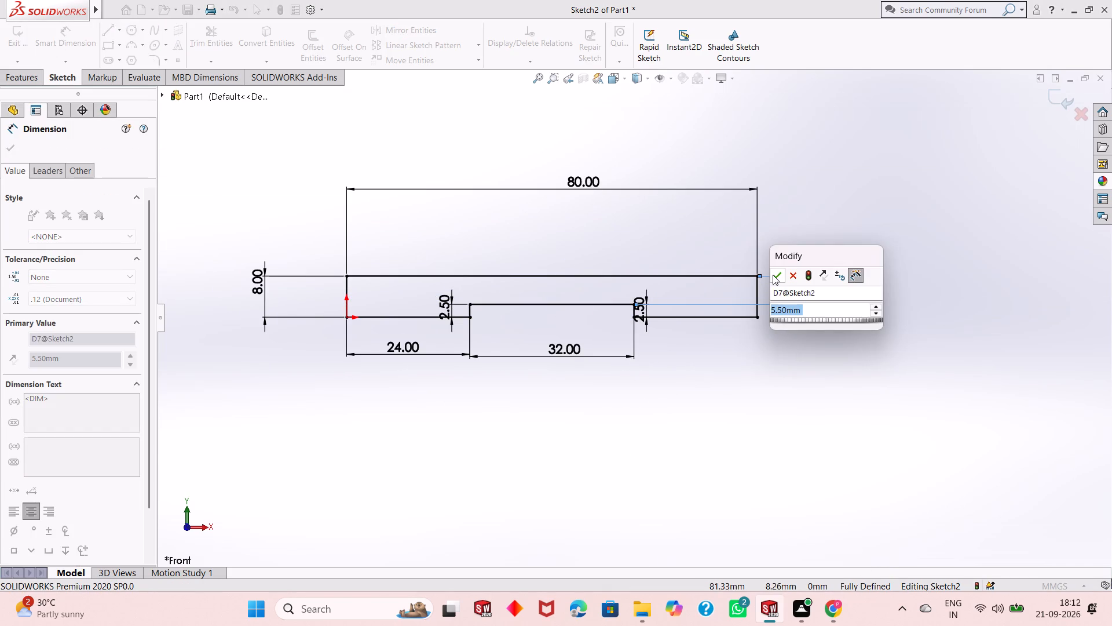
{"action": "left_click", "coordinate": [773, 275]}
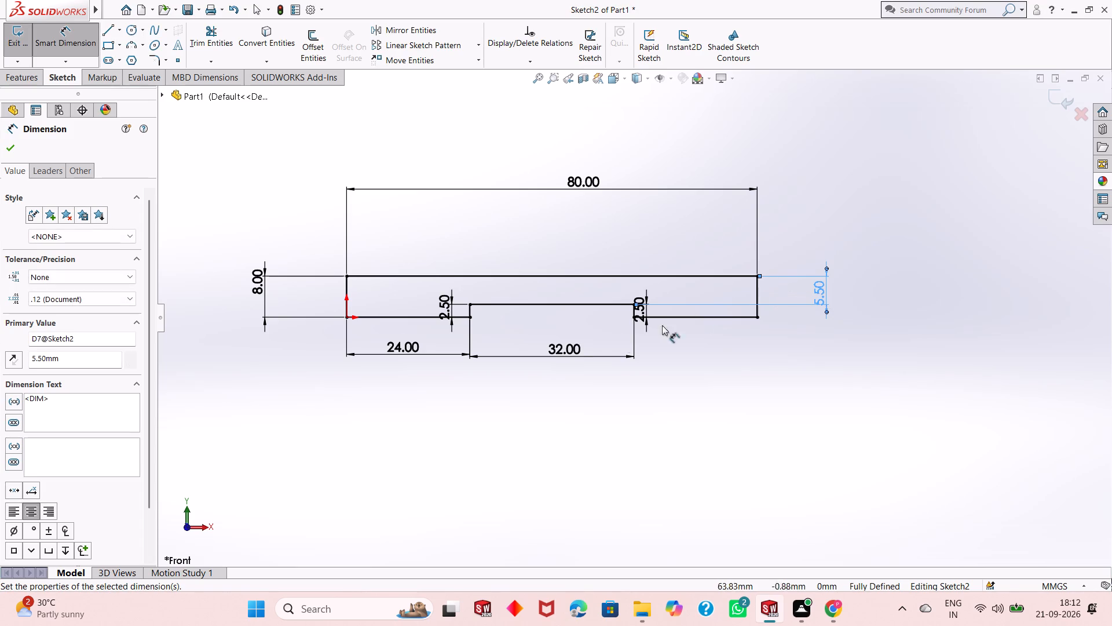
{"action": "key", "text": "Escape"}
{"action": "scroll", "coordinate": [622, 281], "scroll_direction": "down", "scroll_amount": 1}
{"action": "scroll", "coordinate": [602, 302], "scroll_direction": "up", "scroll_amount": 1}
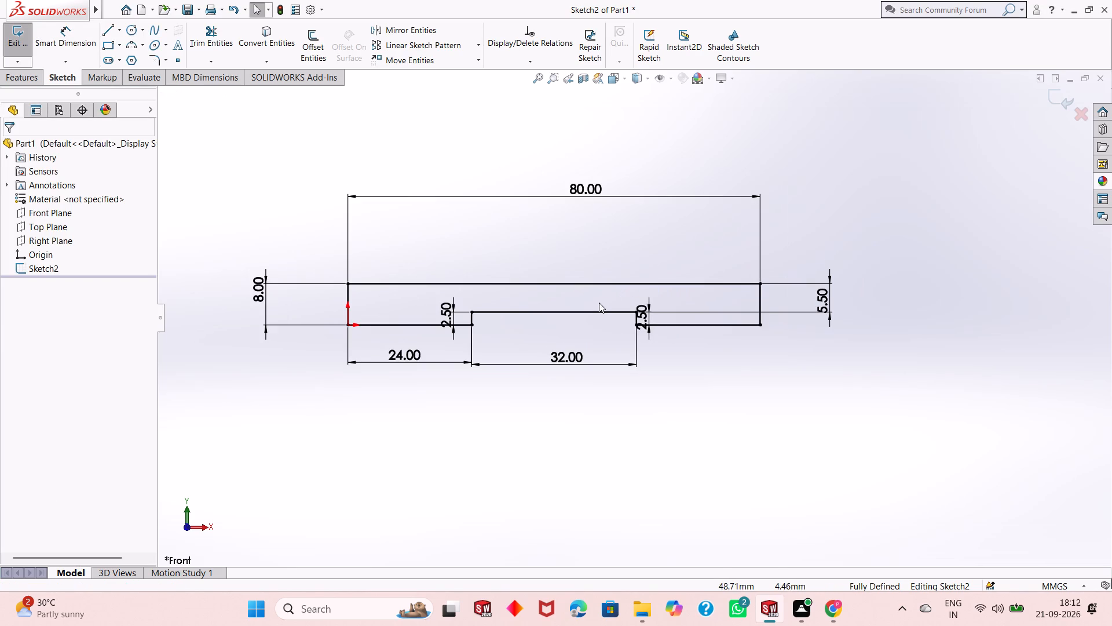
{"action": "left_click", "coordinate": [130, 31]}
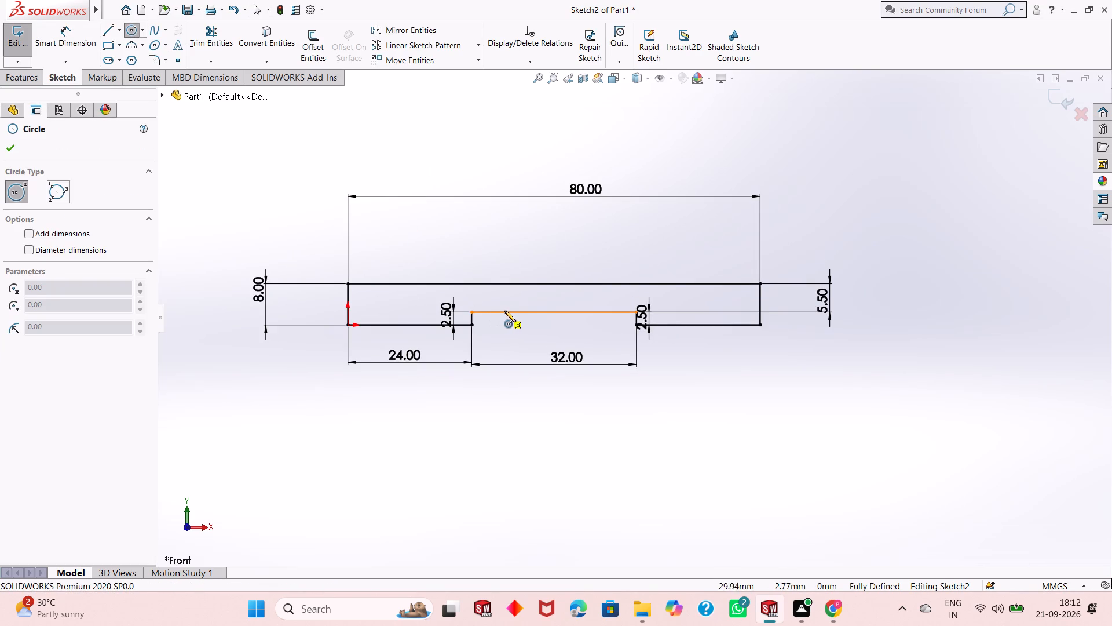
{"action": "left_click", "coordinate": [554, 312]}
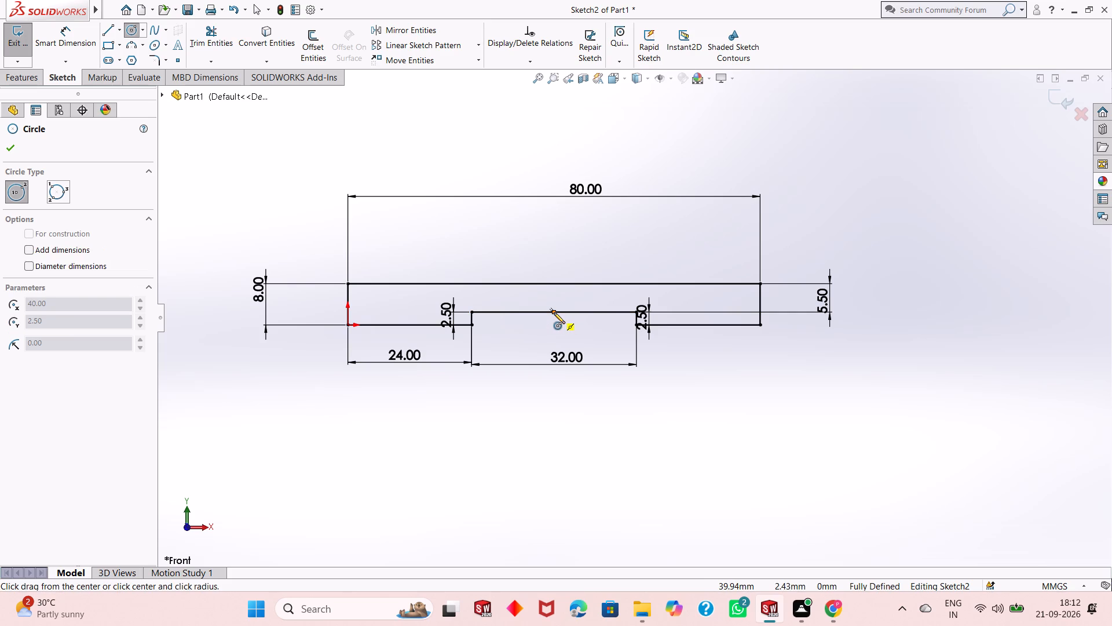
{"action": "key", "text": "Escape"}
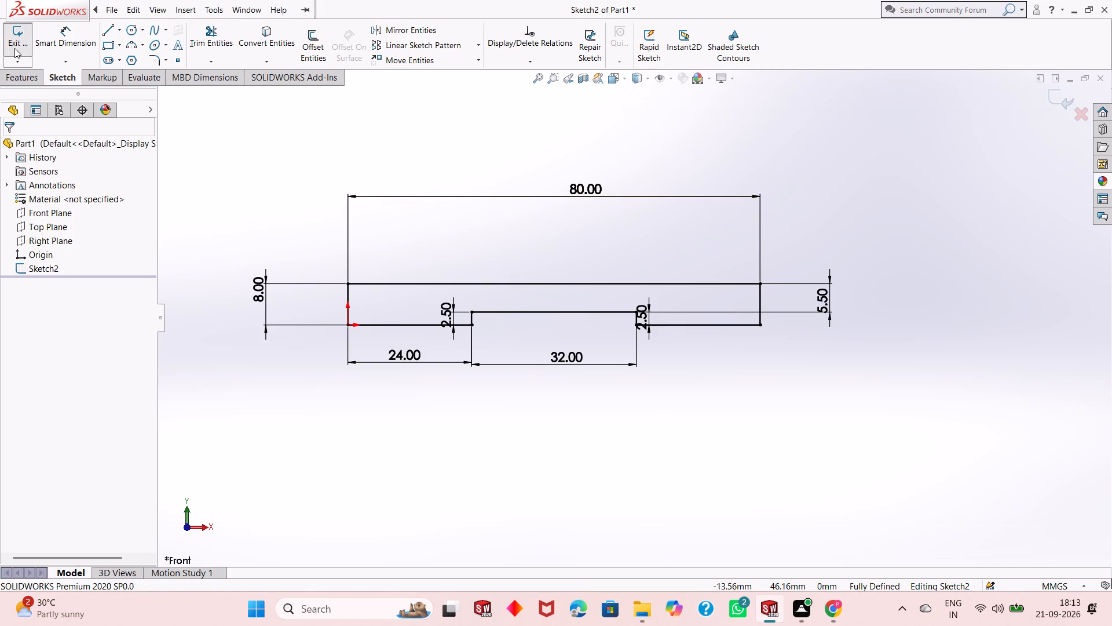
Sketch a horizontal line across the recess opening, joining its two lower corners.
{"action": "left_click", "coordinate": [107, 32]}
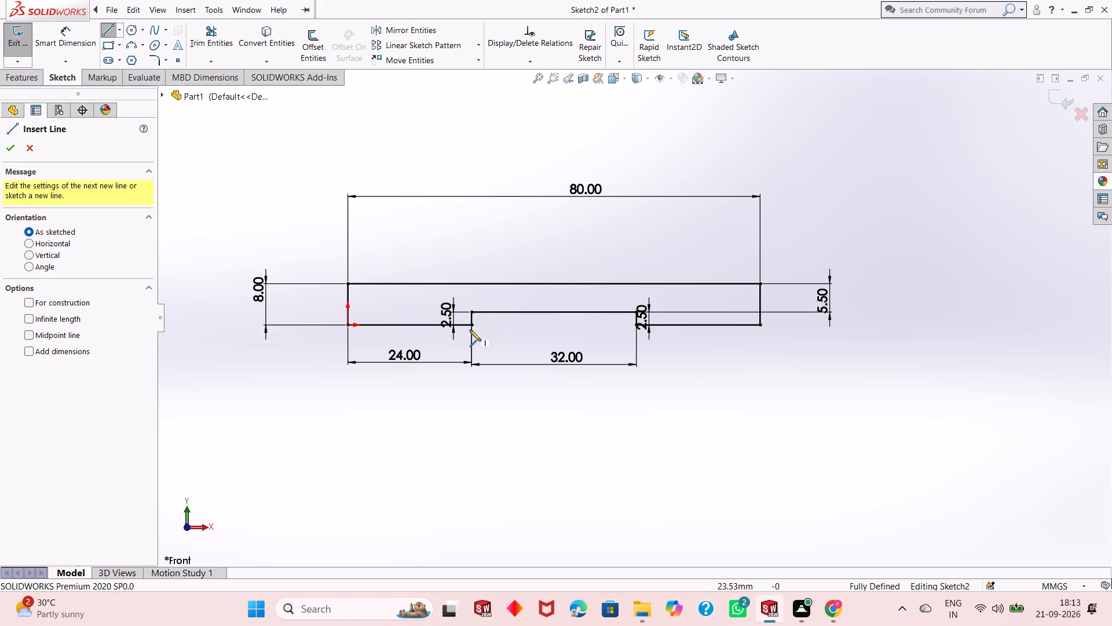
{"action": "left_click", "coordinate": [470, 326]}
{"action": "left_click", "coordinate": [635, 326]}
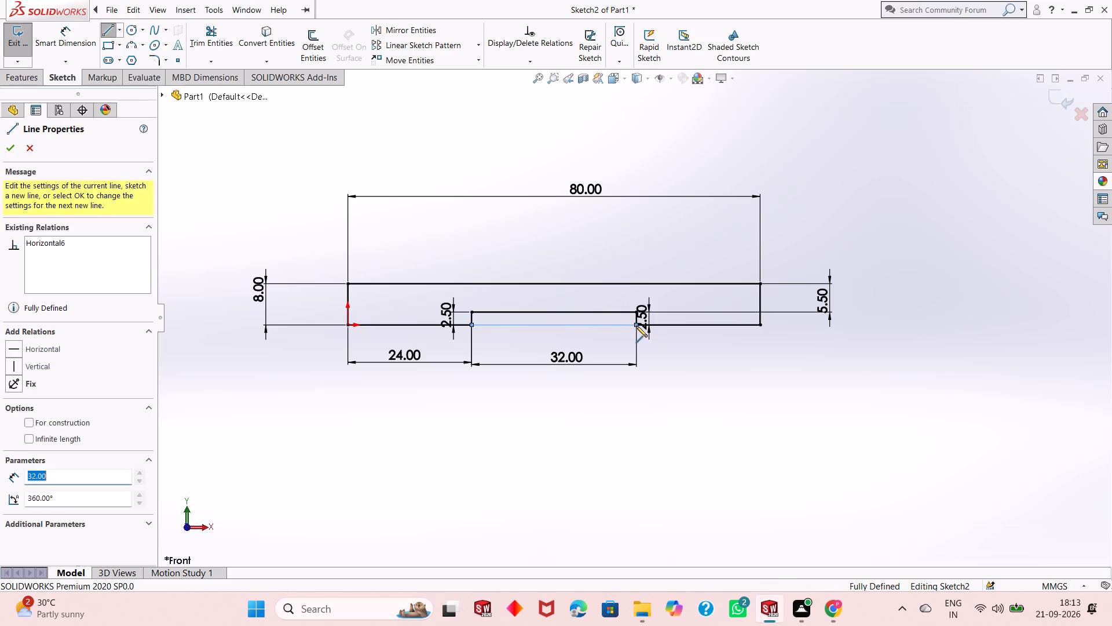
{"action": "key", "text": "Escape"}
{"action": "key", "text": "Escape"}
{"action": "key", "text": "Escape"}
{"action": "key", "text": "Escape"}
{"action": "key", "text": "Escape"}
Sketch two concentric circles with radii of 10 and 20 mm, centred on the midpoint of the line across the recess opening.
{"action": "left_click", "coordinate": [131, 32]}
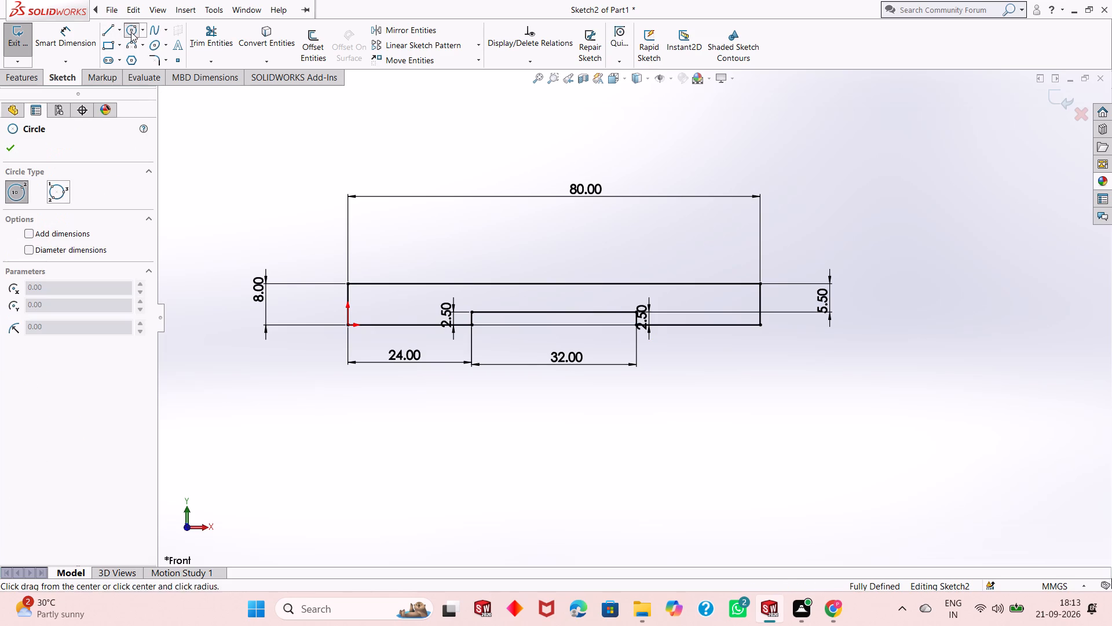
{"action": "left_click", "coordinate": [553, 325]}
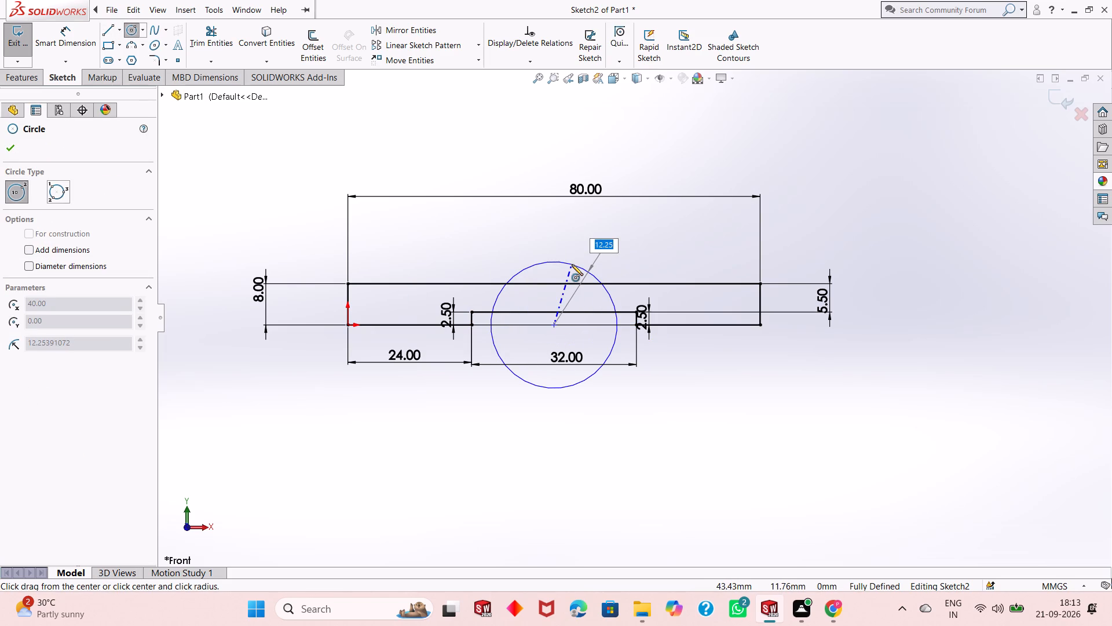
{"action": "type", "text": "10"}
{"action": "key", "text": "Return"}
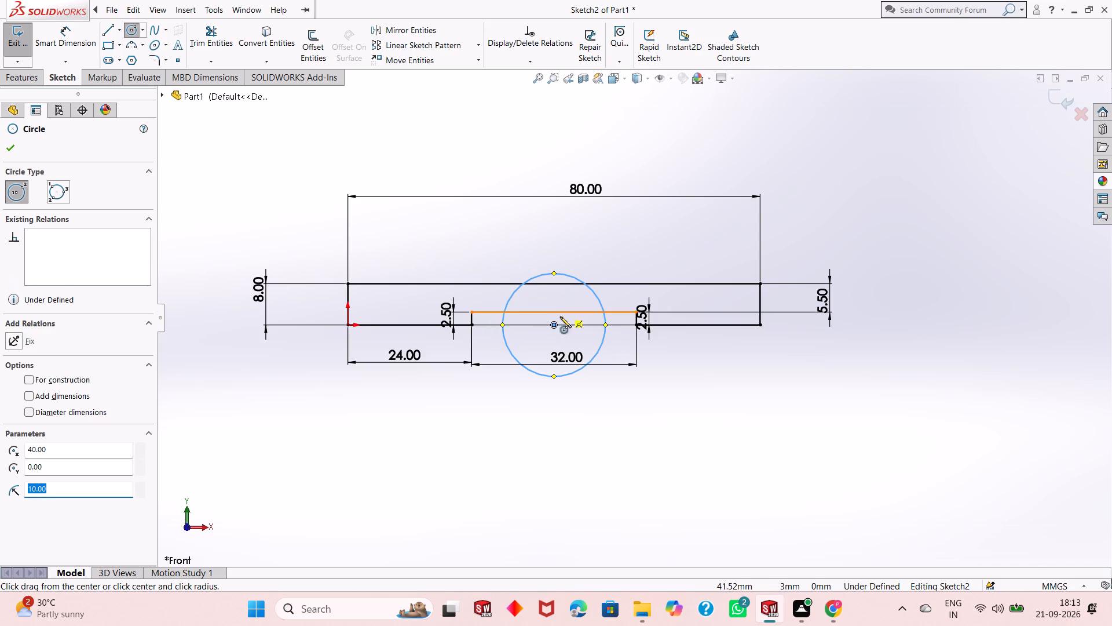
{"action": "left_click", "coordinate": [553, 326]}
{"action": "type", "text": "20"}
{"action": "key", "text": "Return"}
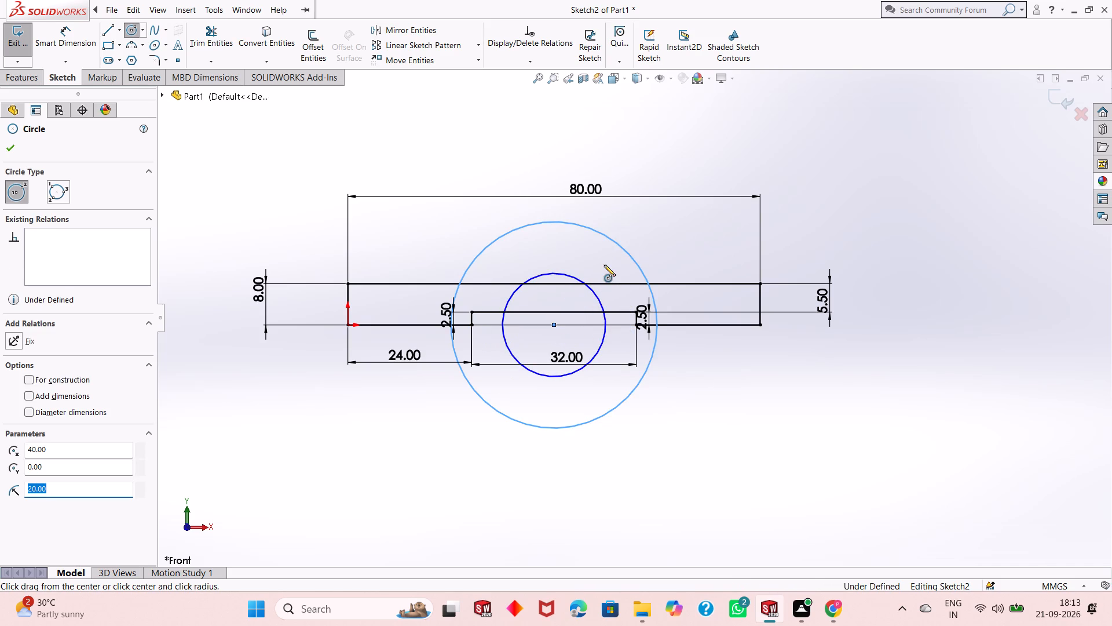
{"action": "key", "text": "Escape"}
{"action": "key", "text": "Escape"}
{"action": "key", "text": "Escape"}
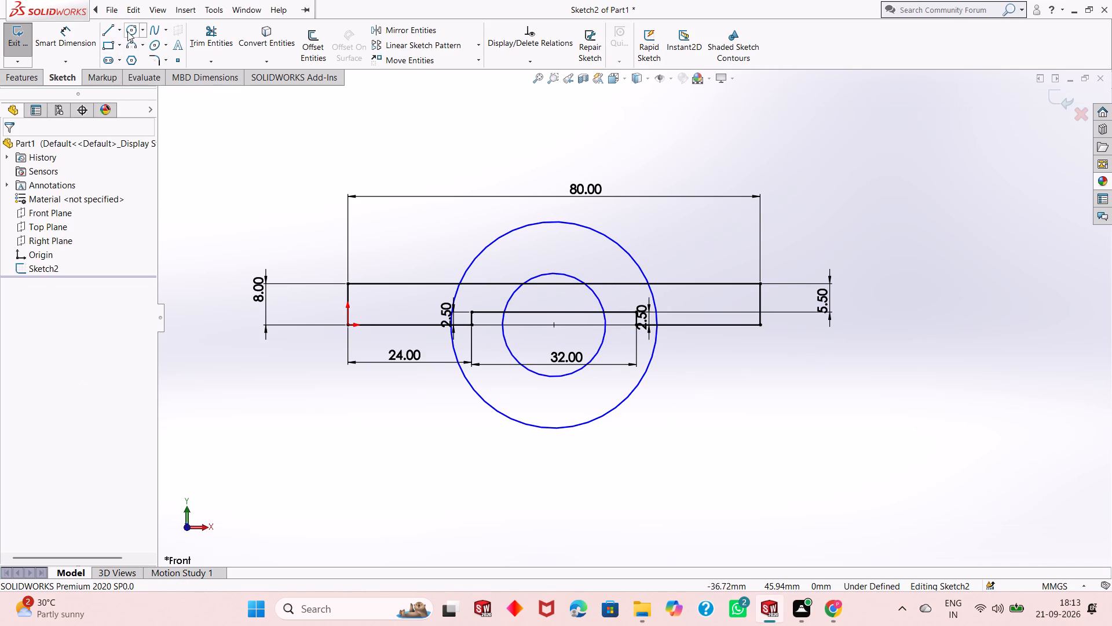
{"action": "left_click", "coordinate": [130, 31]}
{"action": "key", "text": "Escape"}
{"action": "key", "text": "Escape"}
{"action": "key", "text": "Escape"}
Dimension the outer circle at 40 mm diameter and the inner circle at 20 mm diameter, and finish dimensioning.
{"action": "left_click", "coordinate": [63, 39]}
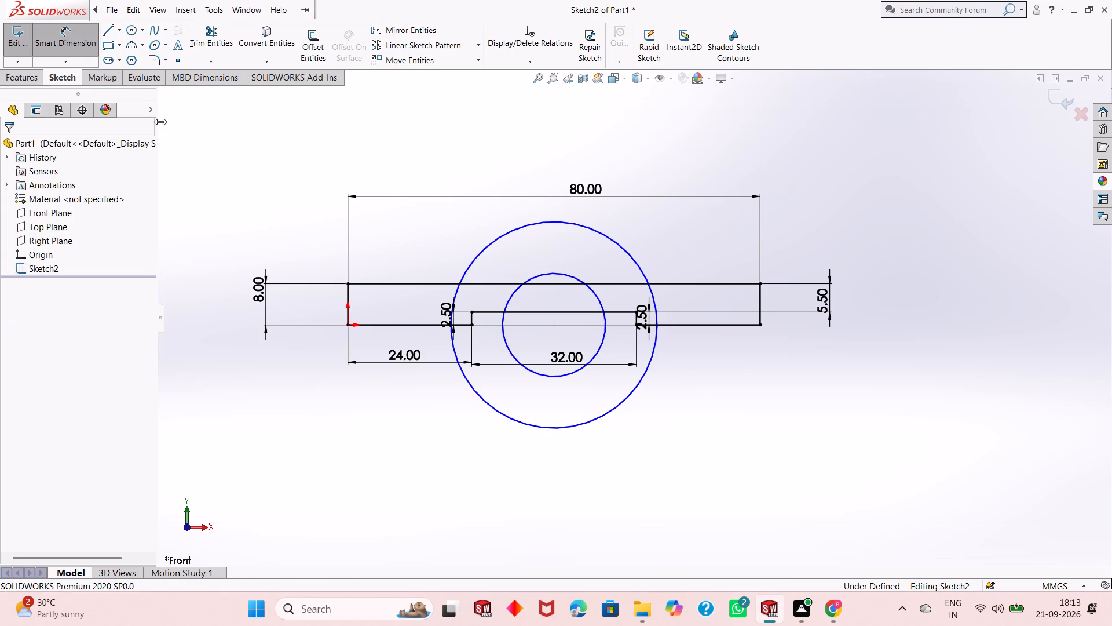
{"action": "left_click", "coordinate": [515, 424]}
{"action": "left_click", "coordinate": [463, 486]}
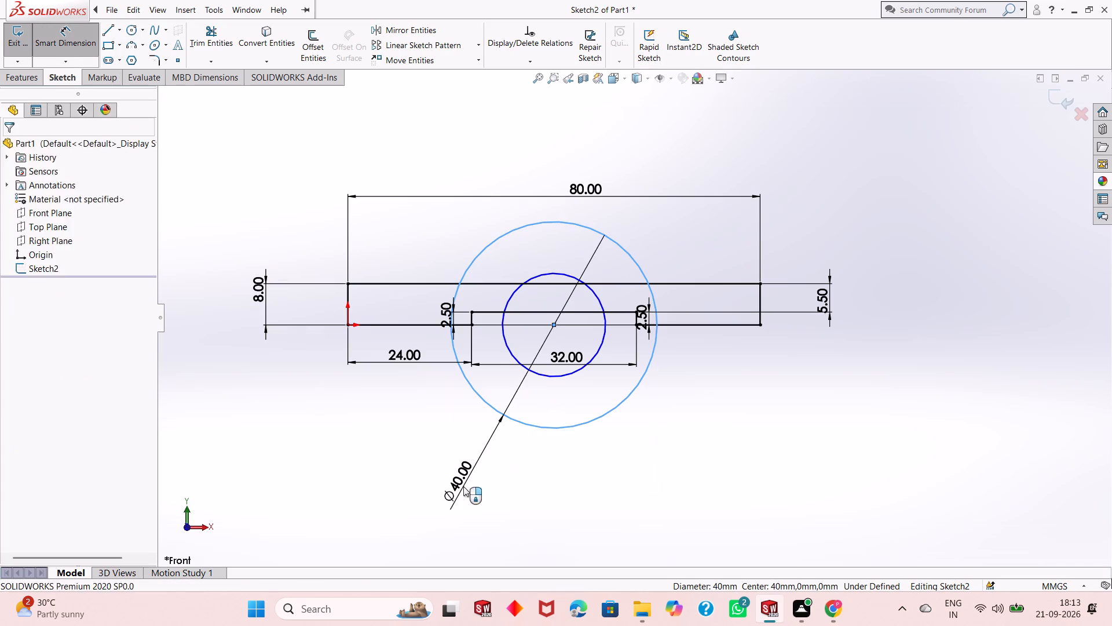
{"action": "left_click", "coordinate": [414, 472]}
{"action": "left_click", "coordinate": [561, 381]}
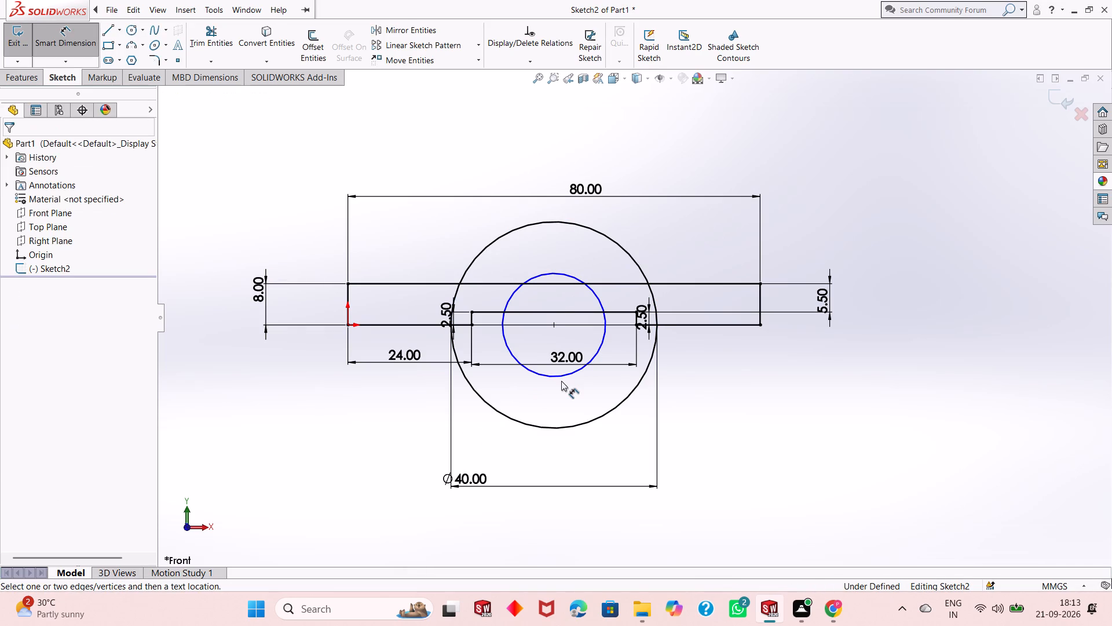
{"action": "left_click", "coordinate": [562, 380]}
{"action": "left_click", "coordinate": [564, 374]}
{"action": "left_click", "coordinate": [389, 555]}
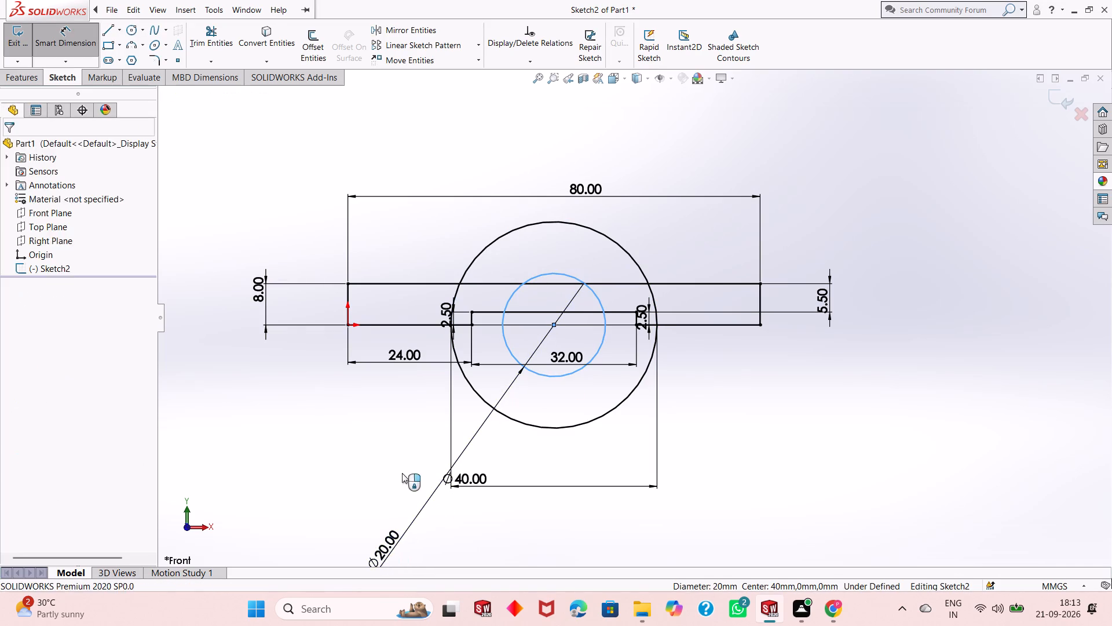
{"action": "left_click", "coordinate": [337, 538]}
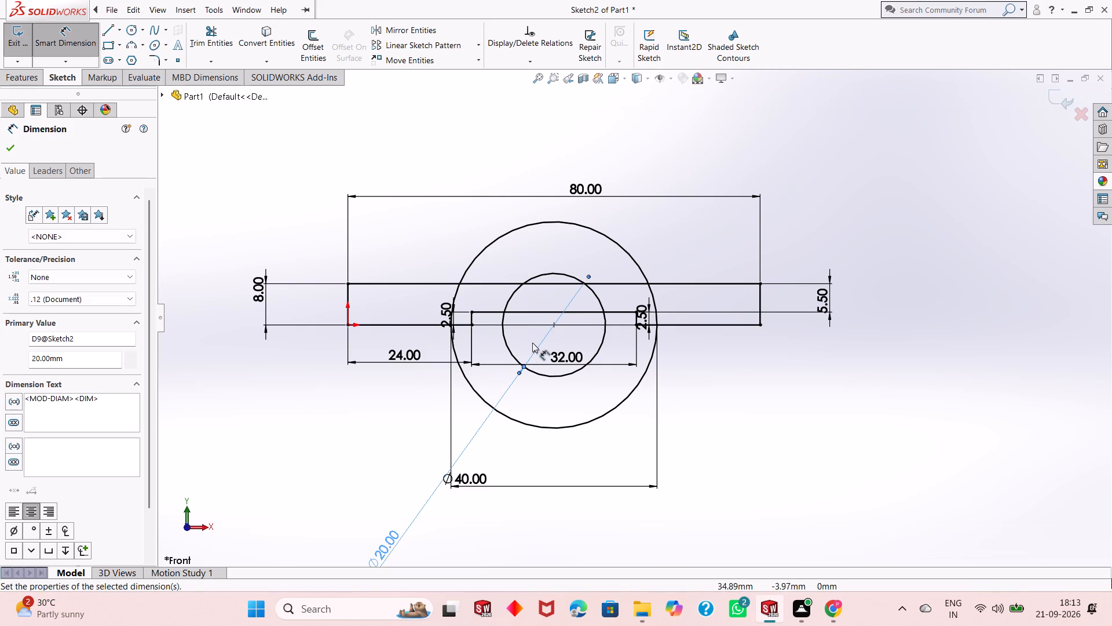
{"action": "right_click", "coordinate": [372, 413]}
{"action": "left_click", "coordinate": [406, 449]}
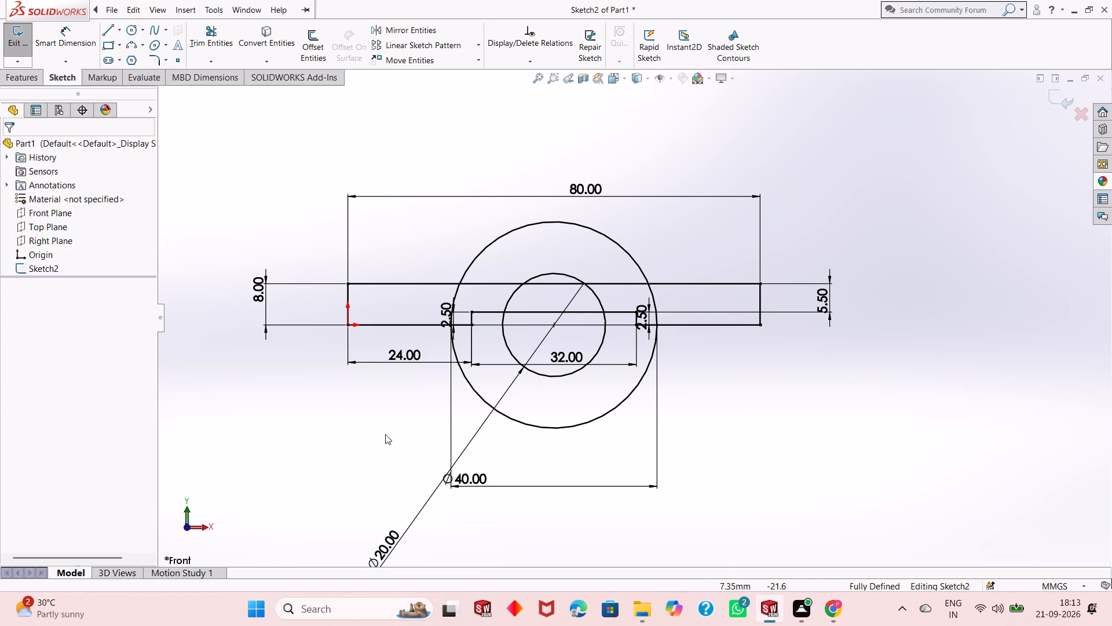
Trim away the lower halves of the 40 mm and 20 mm circles below the profile's bottom line.
{"action": "left_click", "coordinate": [15, 75]}
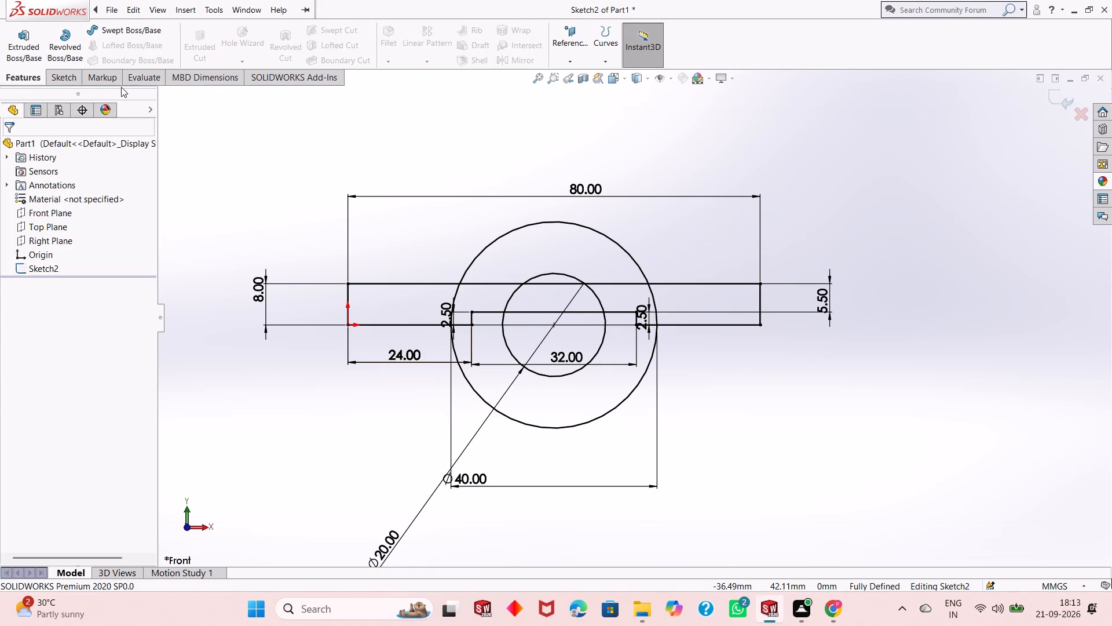
{"action": "left_click", "coordinate": [80, 77]}
{"action": "left_click", "coordinate": [220, 34]}
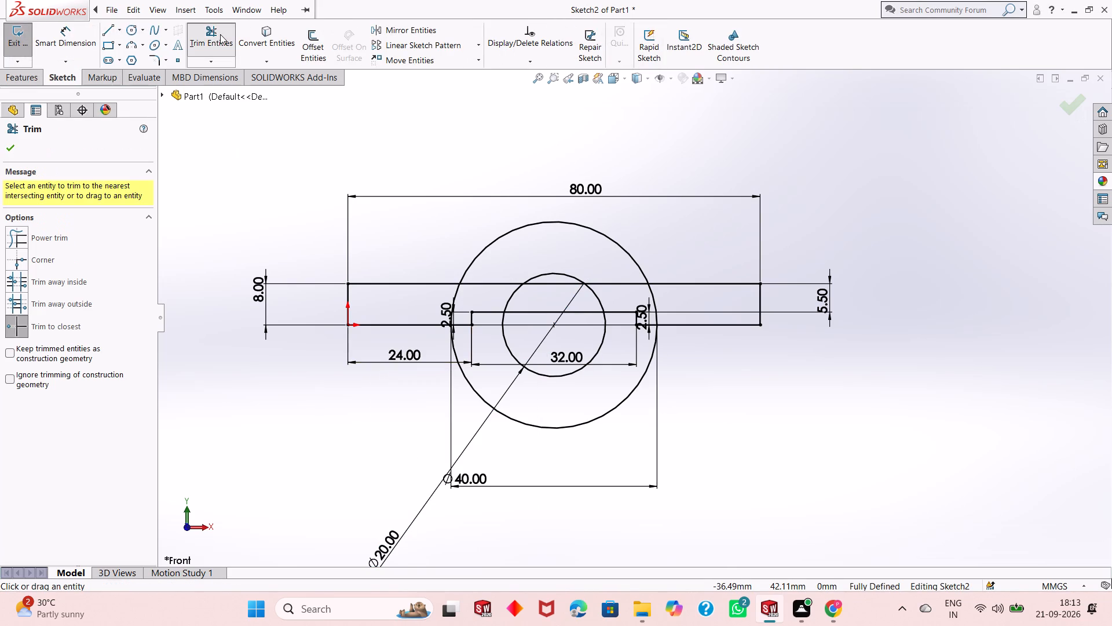
{"action": "left_click", "coordinate": [504, 417]}
{"action": "left_click", "coordinate": [543, 372]}
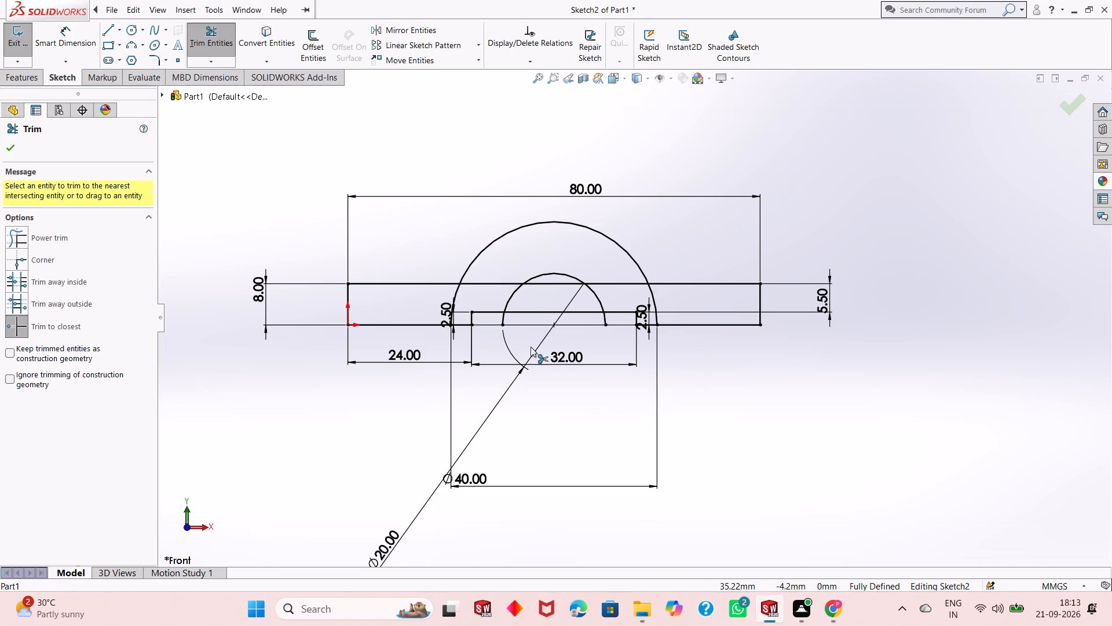
Trim the inner arc's two ends inside the recess and the part of the recess's top edge between them.
{"action": "scroll", "coordinate": [532, 347], "scroll_direction": "down", "scroll_amount": 4}
{"action": "left_click", "coordinate": [499, 276]}
{"action": "left_click", "coordinate": [715, 281]}
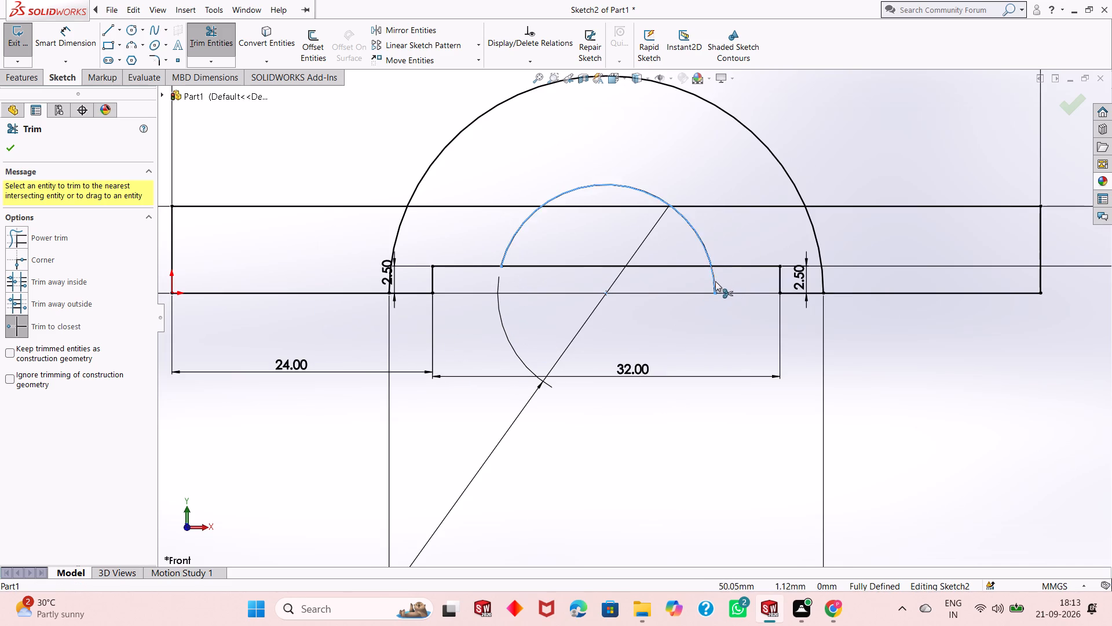
{"action": "left_click", "coordinate": [675, 265]}
Trim the outer arc's ends below the profile's top edge and the top-edge segments beneath the outer arc, and finish trimming.
{"action": "scroll", "coordinate": [507, 238], "scroll_direction": "down", "scroll_amount": 3}
{"action": "scroll", "coordinate": [376, 300], "scroll_direction": "up", "scroll_amount": 3}
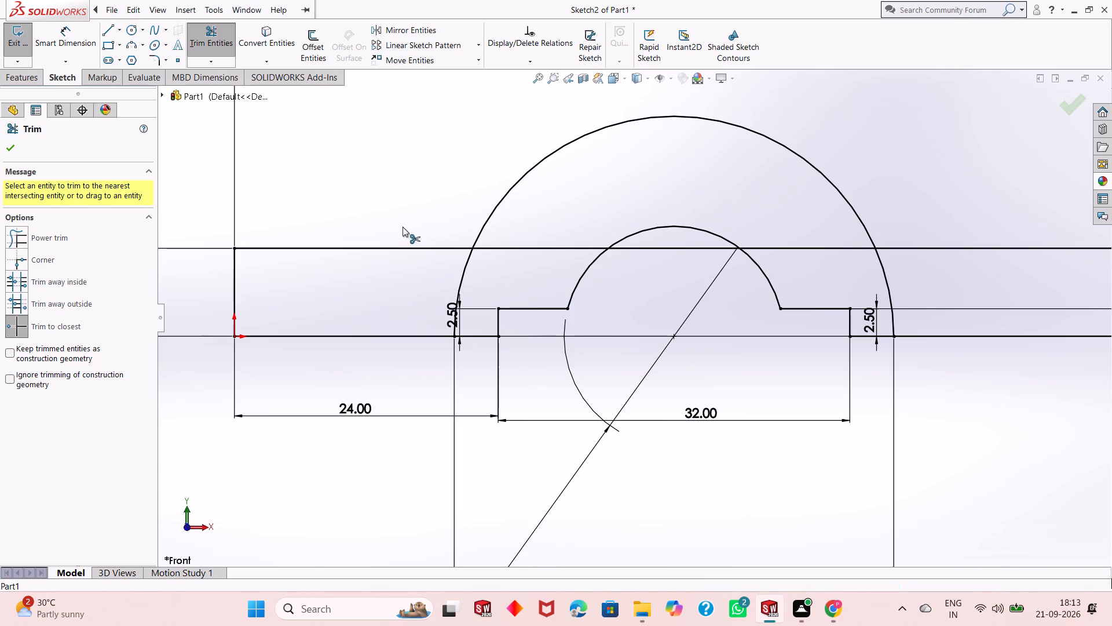
{"action": "left_click", "coordinate": [463, 273]}
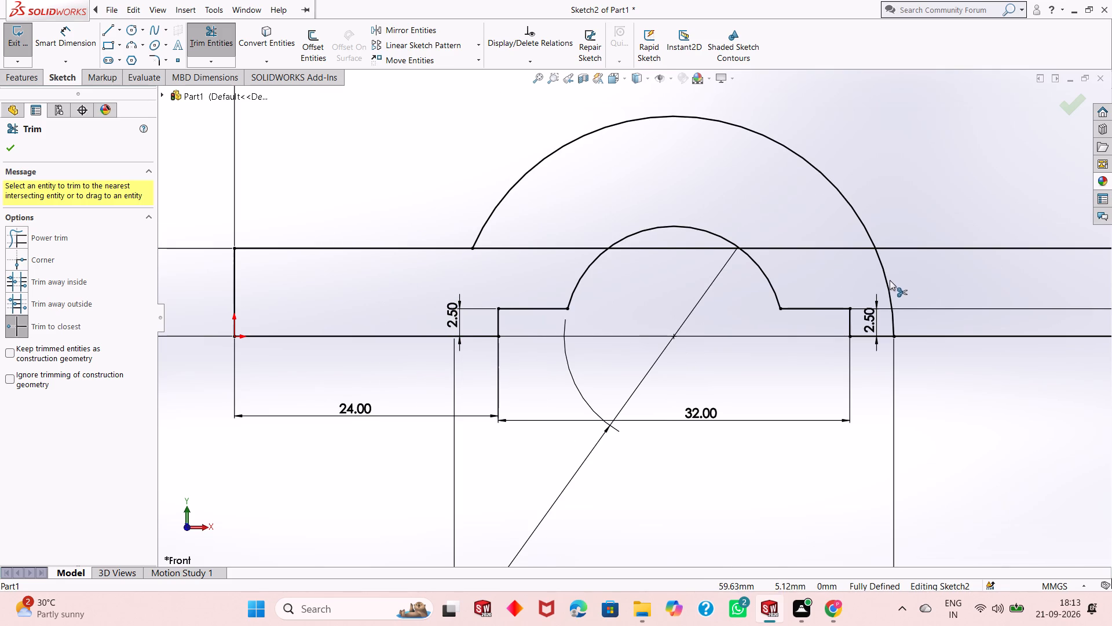
{"action": "left_click", "coordinate": [888, 282]}
{"action": "left_click", "coordinate": [811, 246]}
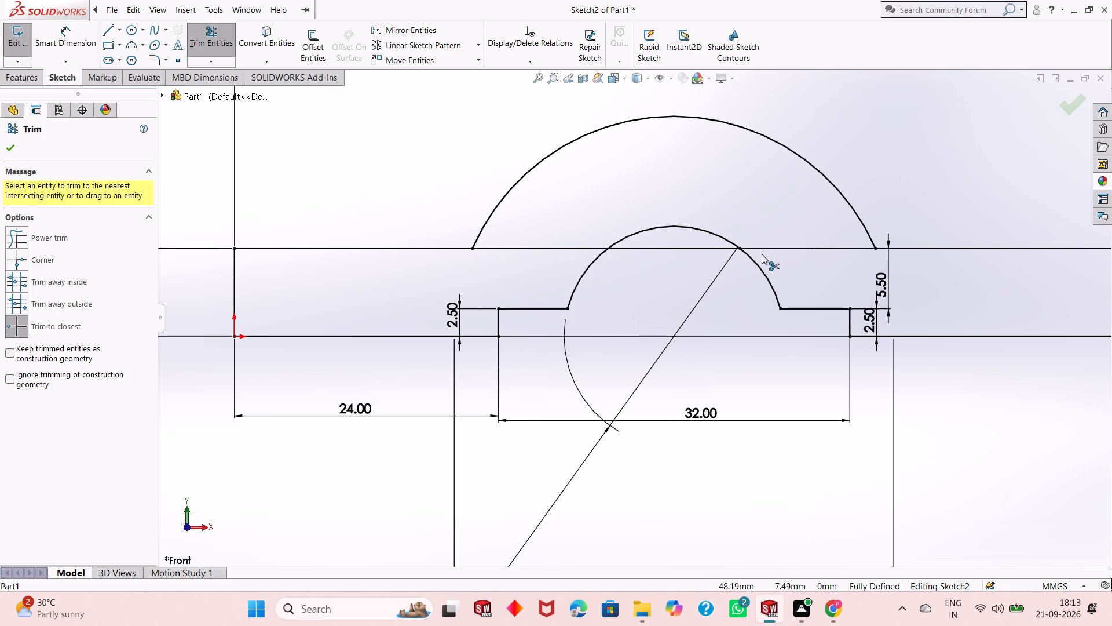
{"action": "left_click", "coordinate": [722, 248]}
{"action": "left_click", "coordinate": [558, 247]}
{"action": "scroll", "coordinate": [542, 247], "scroll_direction": "up", "scroll_amount": 2}
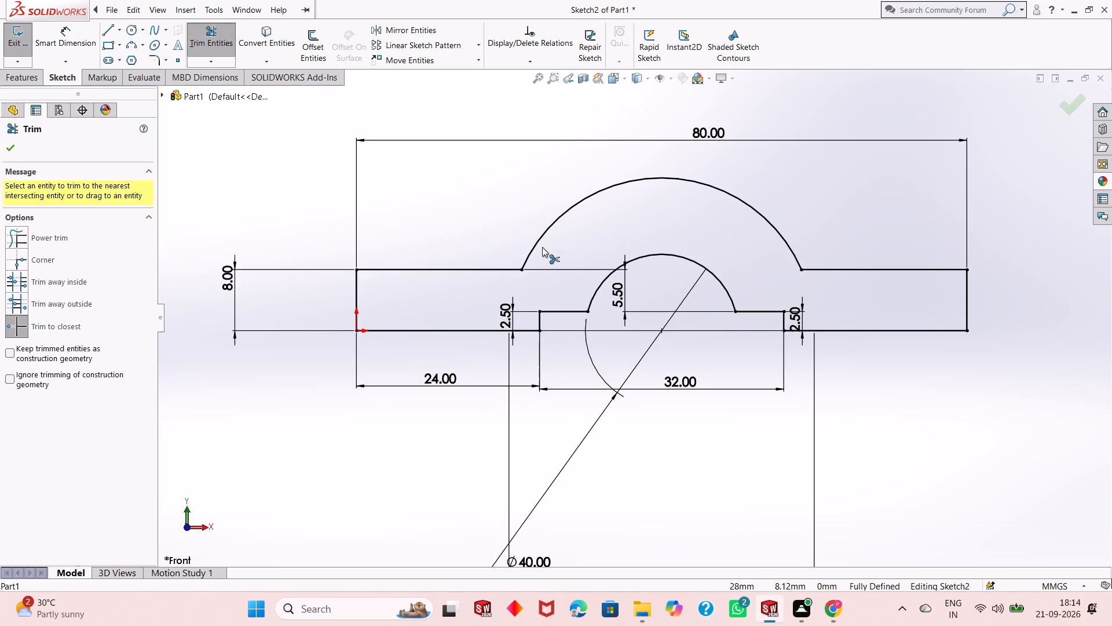
{"action": "scroll", "coordinate": [542, 247], "scroll_direction": "up", "scroll_amount": 1}
{"action": "right_click", "coordinate": [855, 390]}
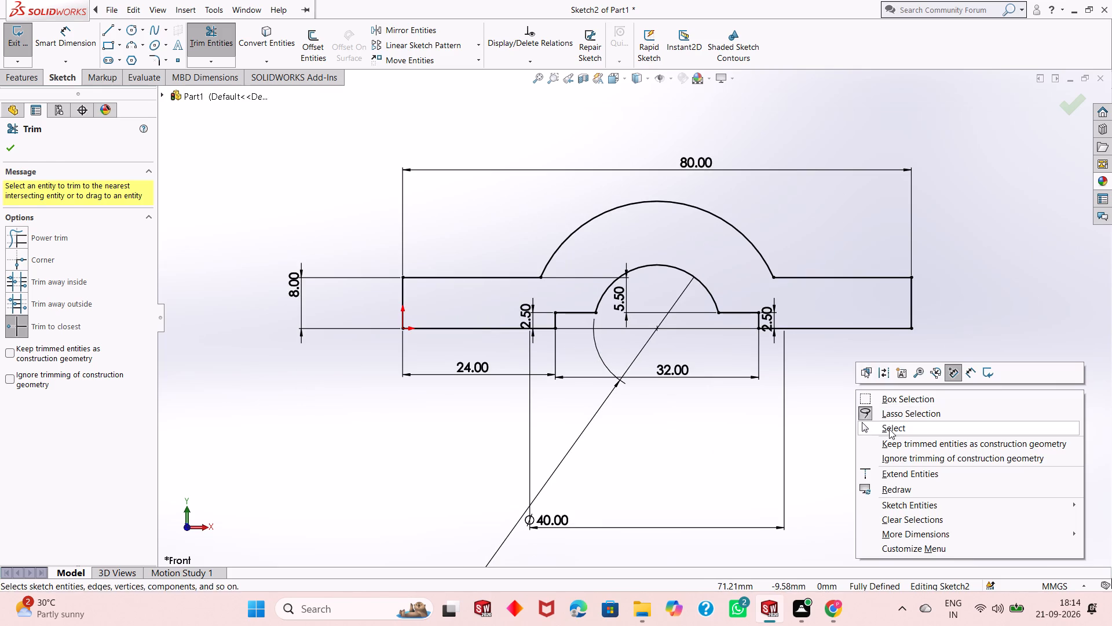
{"action": "left_click", "coordinate": [889, 429]}
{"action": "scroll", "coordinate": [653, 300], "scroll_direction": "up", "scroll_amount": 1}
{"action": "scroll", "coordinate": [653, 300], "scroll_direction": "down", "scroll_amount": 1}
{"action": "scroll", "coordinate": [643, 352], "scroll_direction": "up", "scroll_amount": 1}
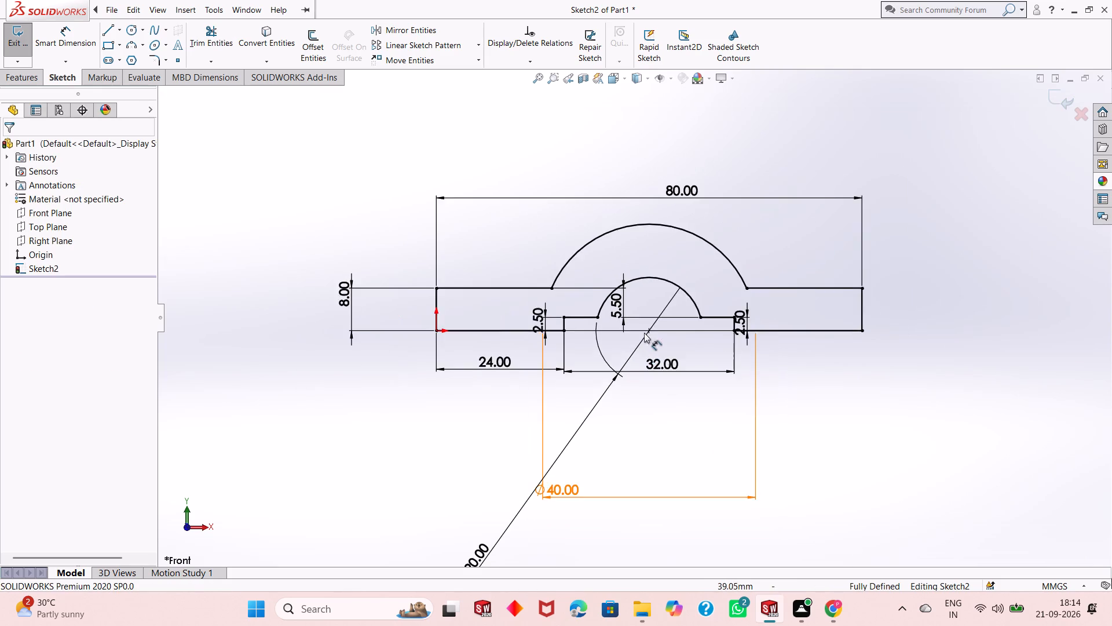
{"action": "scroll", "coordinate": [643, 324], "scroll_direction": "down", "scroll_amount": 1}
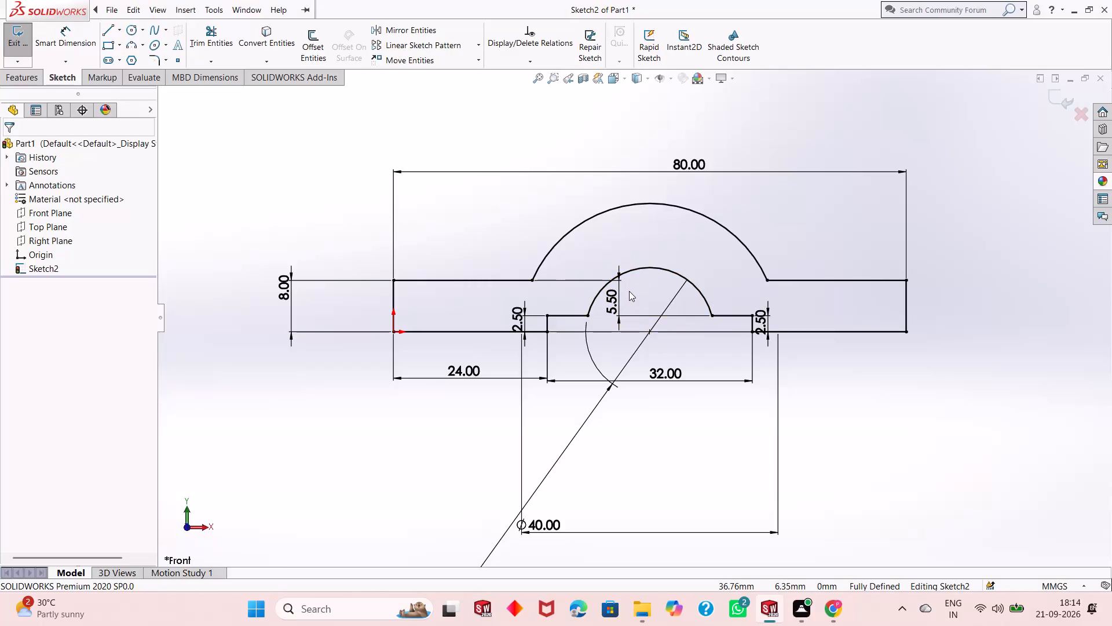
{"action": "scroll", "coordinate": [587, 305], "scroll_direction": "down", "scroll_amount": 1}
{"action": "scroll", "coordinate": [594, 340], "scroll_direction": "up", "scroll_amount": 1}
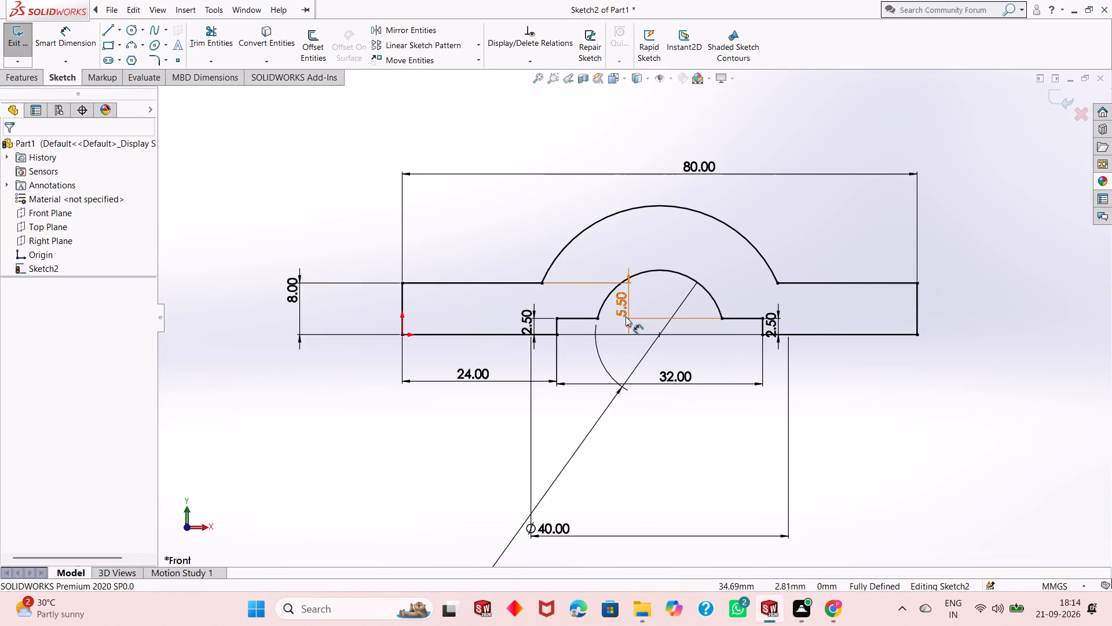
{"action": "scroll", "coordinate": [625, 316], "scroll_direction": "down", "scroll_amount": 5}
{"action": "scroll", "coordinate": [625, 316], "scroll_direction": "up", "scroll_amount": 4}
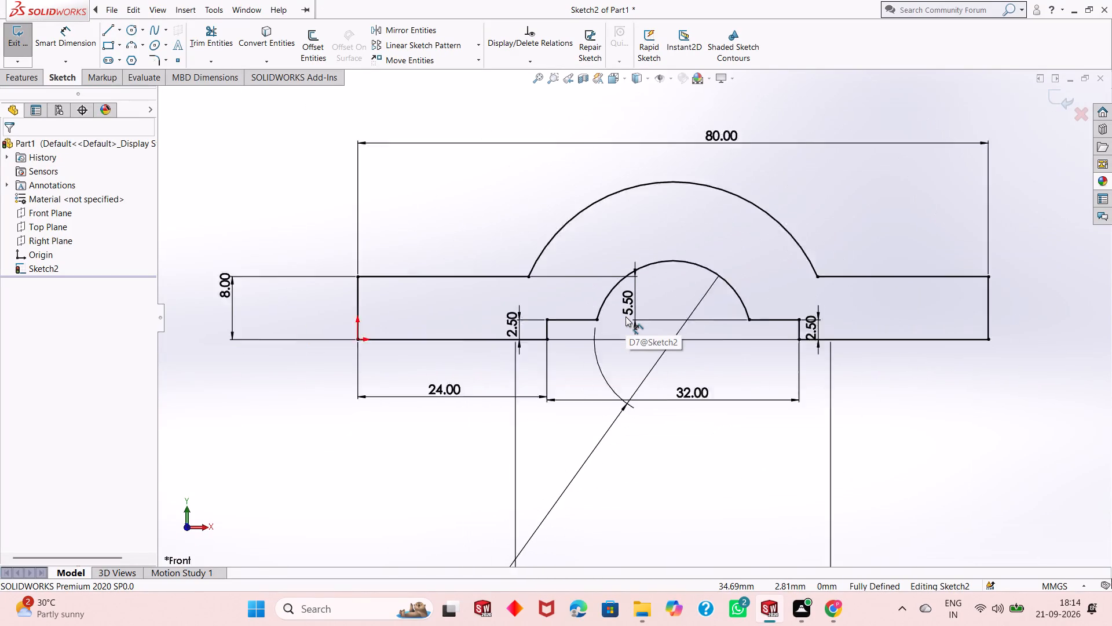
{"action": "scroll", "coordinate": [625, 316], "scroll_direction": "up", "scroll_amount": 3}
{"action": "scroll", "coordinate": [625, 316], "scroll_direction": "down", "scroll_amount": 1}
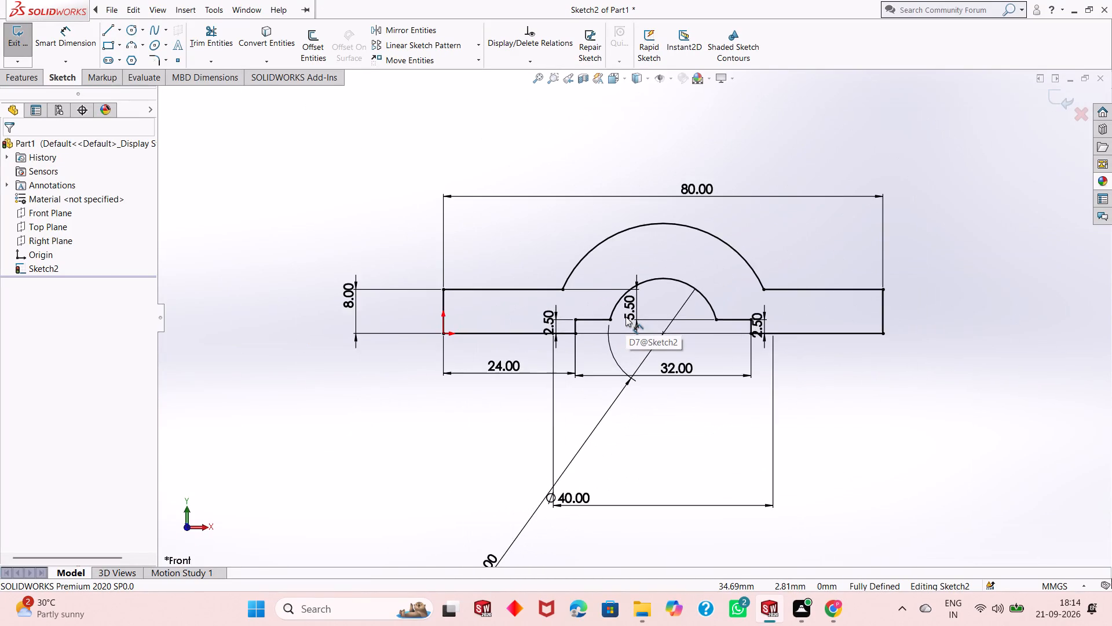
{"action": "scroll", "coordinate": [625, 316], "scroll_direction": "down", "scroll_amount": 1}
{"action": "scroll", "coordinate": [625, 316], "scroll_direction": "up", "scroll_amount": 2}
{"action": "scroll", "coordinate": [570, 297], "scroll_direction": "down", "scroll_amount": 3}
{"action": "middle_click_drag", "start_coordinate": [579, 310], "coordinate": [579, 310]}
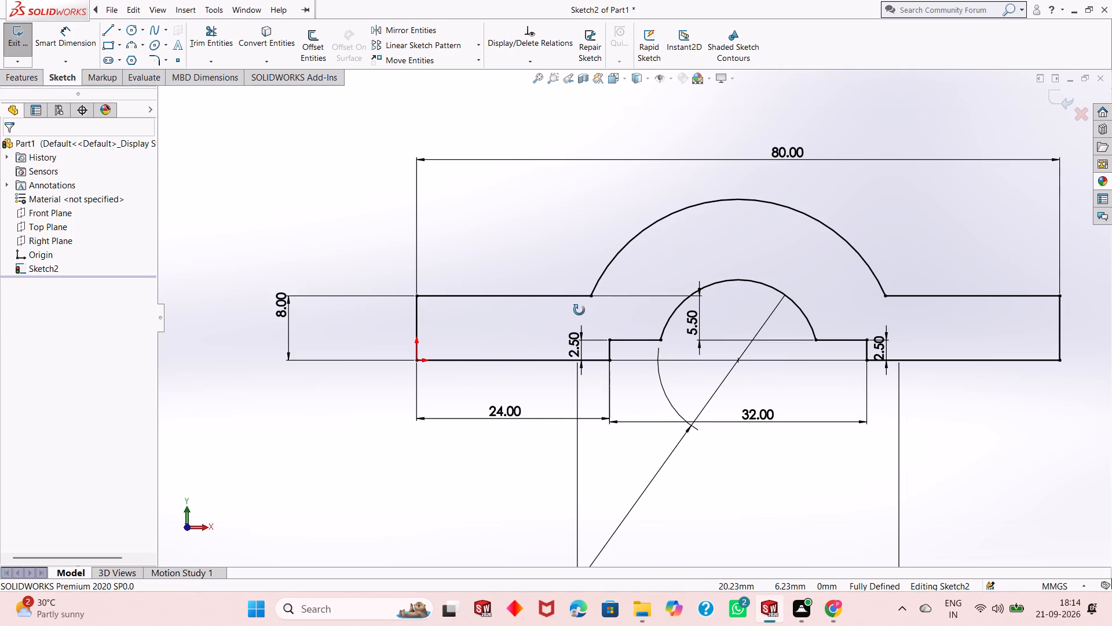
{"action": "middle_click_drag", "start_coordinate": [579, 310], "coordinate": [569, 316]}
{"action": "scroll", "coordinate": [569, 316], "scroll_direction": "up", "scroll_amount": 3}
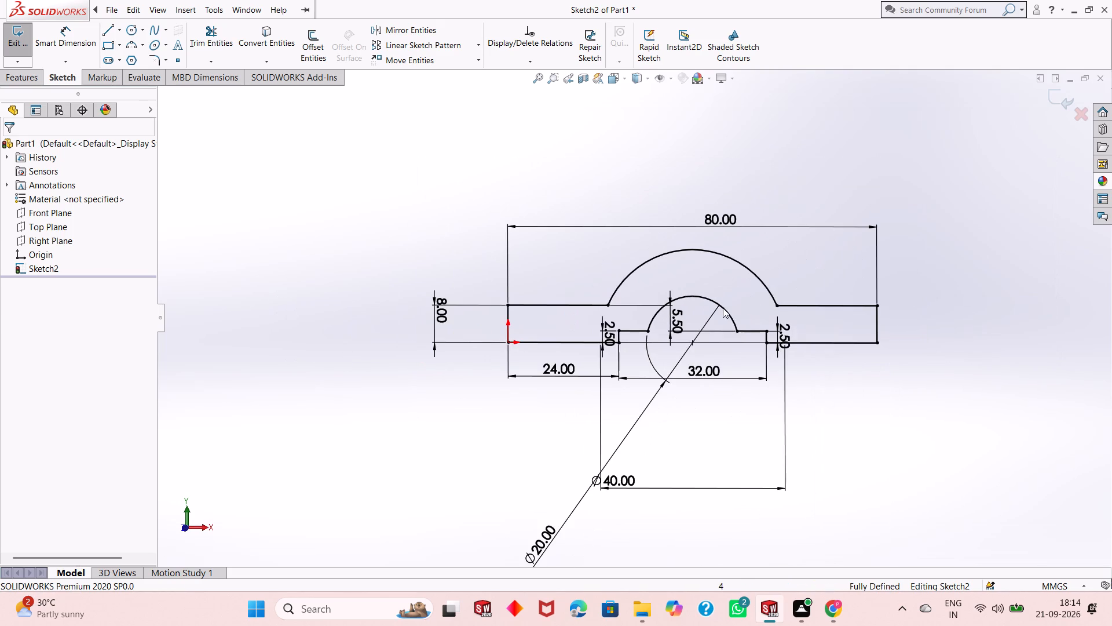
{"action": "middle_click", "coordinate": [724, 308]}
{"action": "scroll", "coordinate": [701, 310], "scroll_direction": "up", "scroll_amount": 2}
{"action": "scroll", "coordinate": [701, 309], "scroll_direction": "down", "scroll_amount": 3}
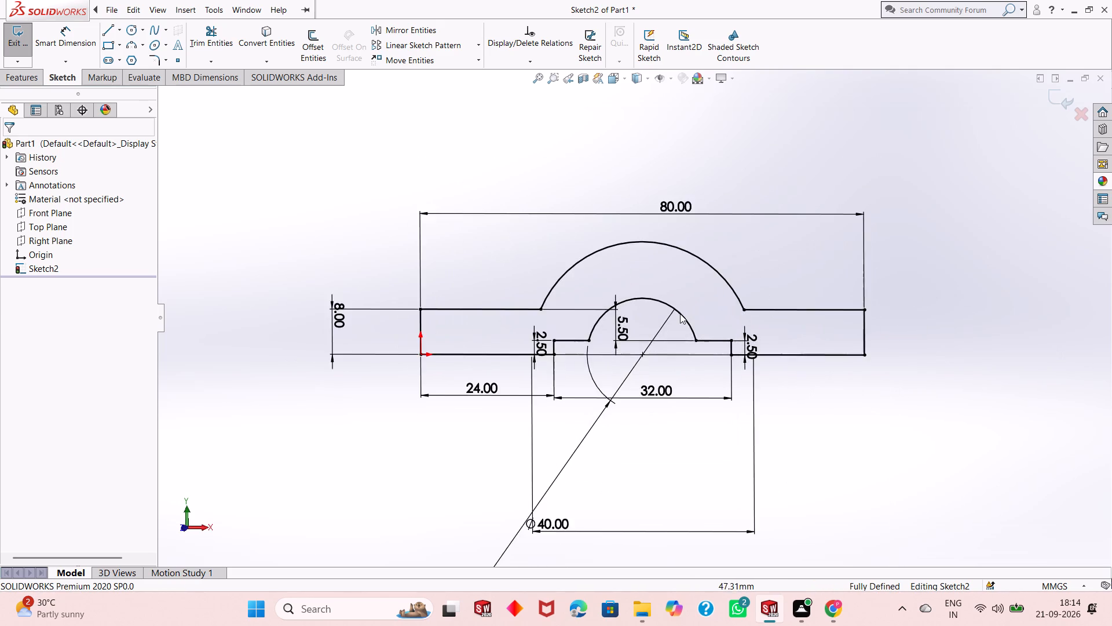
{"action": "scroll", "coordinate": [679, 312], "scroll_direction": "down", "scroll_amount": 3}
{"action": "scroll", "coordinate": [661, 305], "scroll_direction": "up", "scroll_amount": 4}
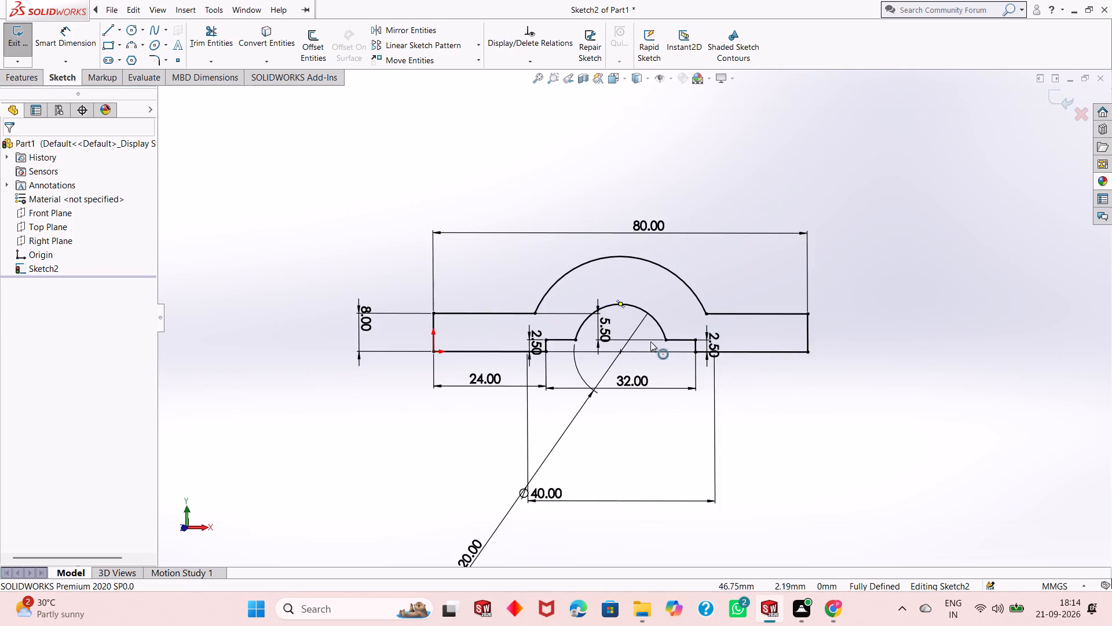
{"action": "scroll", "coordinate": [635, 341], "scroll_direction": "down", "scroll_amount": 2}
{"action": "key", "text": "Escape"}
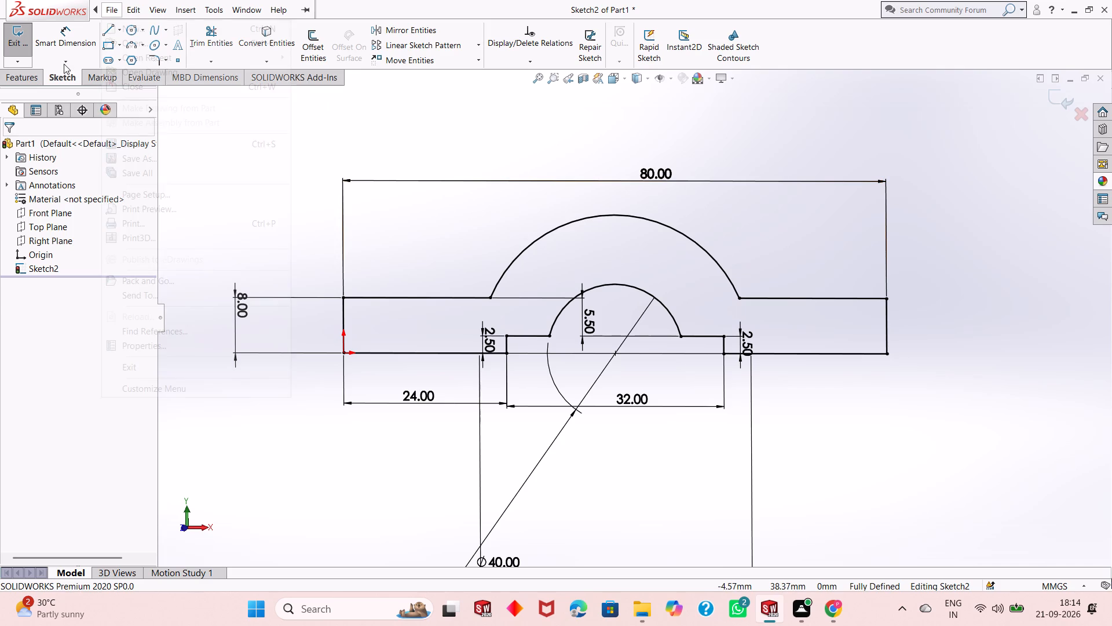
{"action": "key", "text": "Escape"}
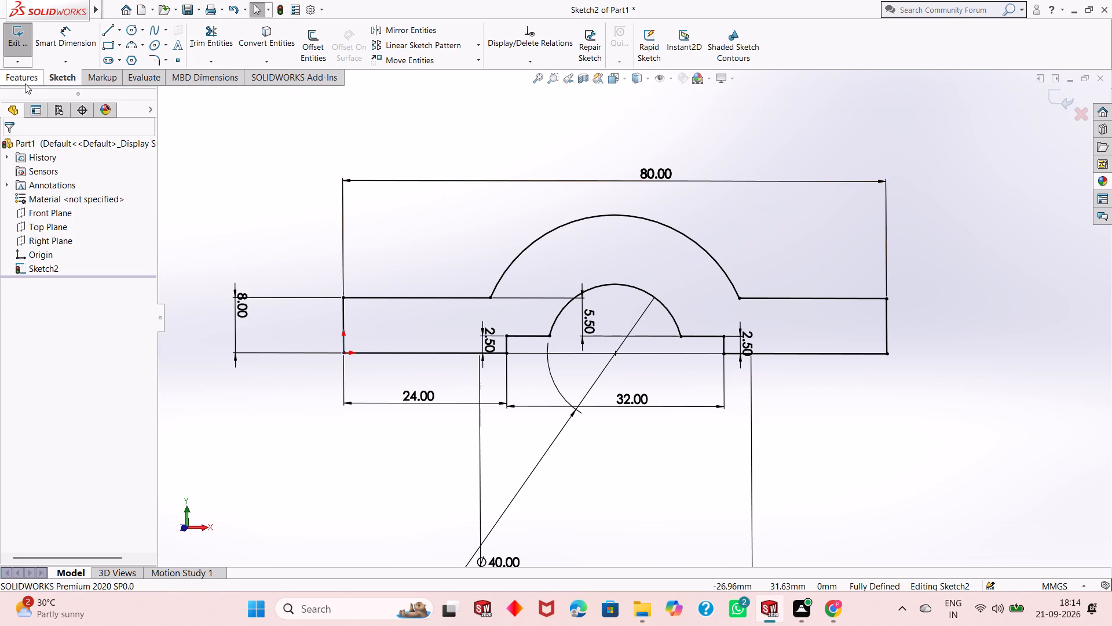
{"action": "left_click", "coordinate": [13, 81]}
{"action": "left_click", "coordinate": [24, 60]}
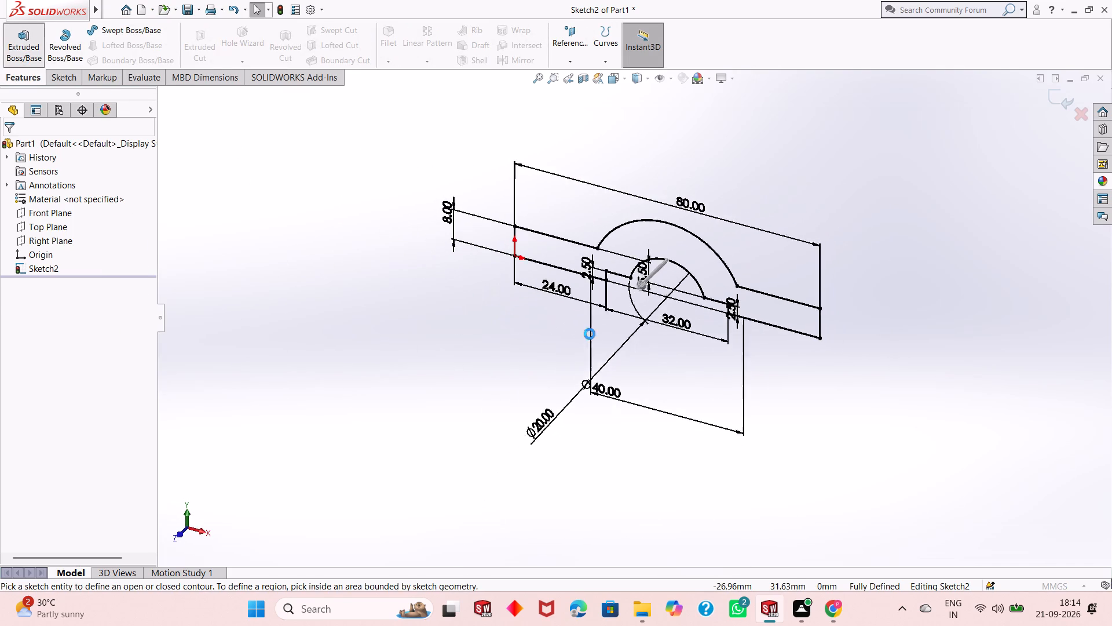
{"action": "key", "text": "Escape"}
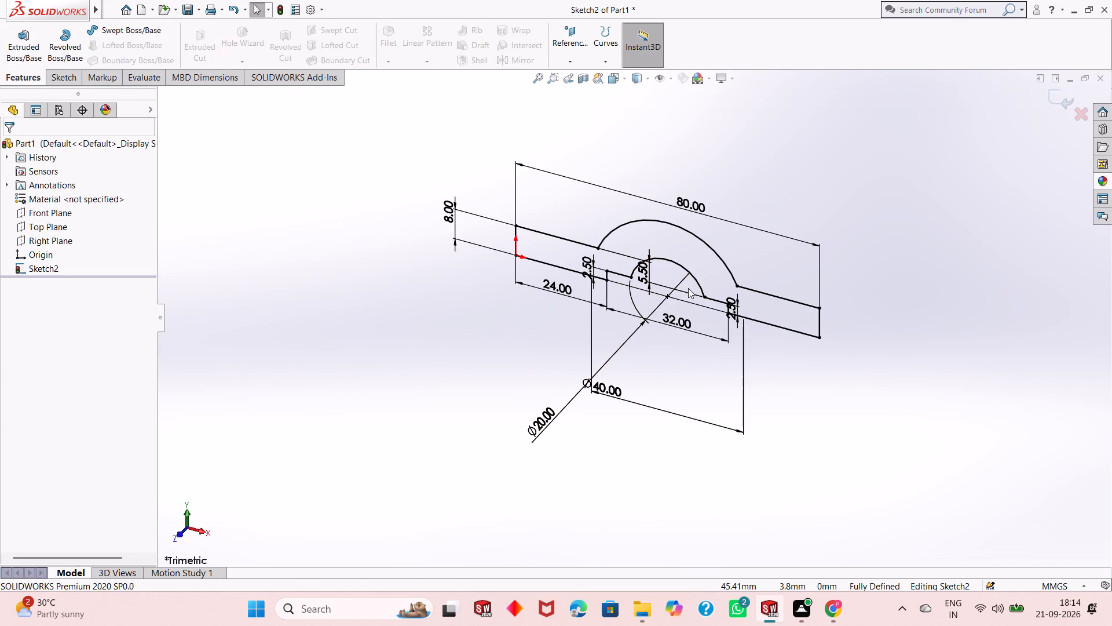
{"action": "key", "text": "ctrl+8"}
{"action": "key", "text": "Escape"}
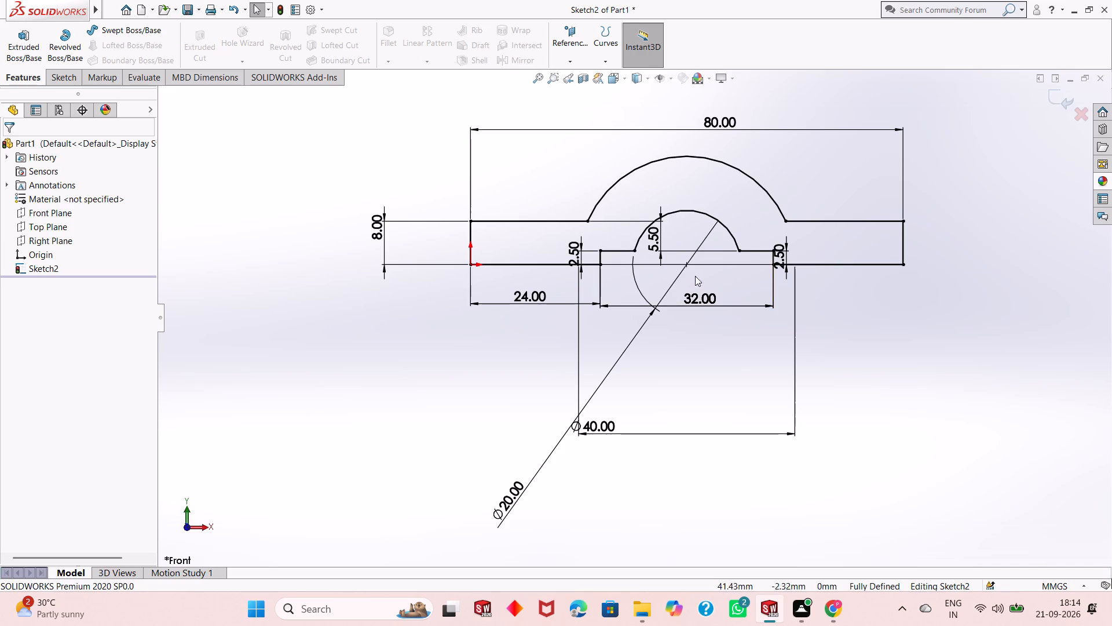
Delete the horizontal line across the recess opening.
{"action": "left_click", "coordinate": [709, 265]}
{"action": "key", "text": "Delete"}
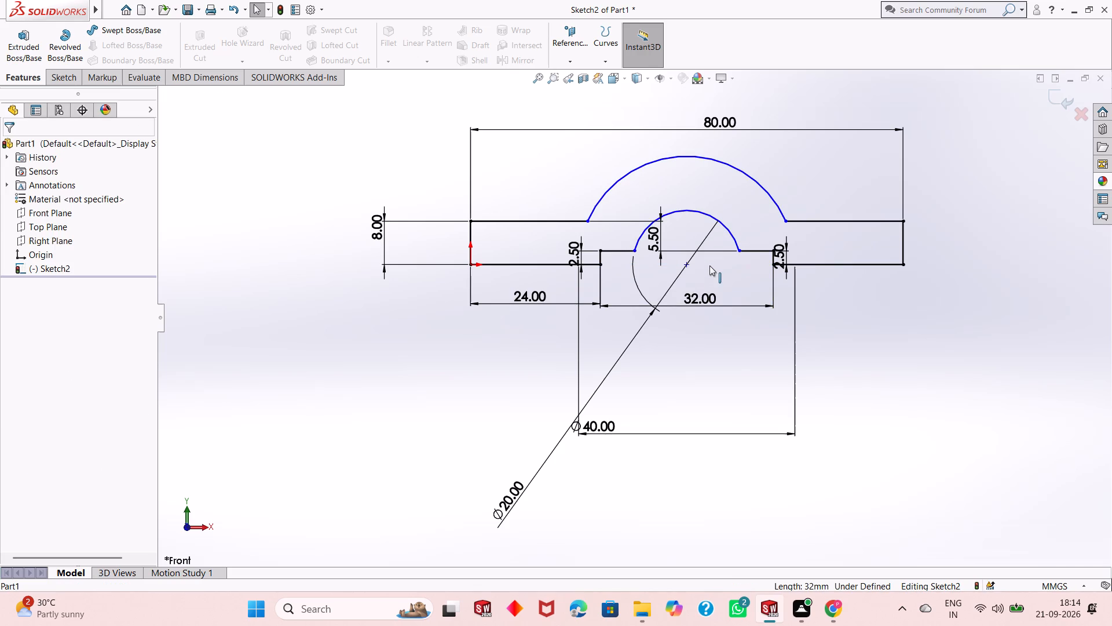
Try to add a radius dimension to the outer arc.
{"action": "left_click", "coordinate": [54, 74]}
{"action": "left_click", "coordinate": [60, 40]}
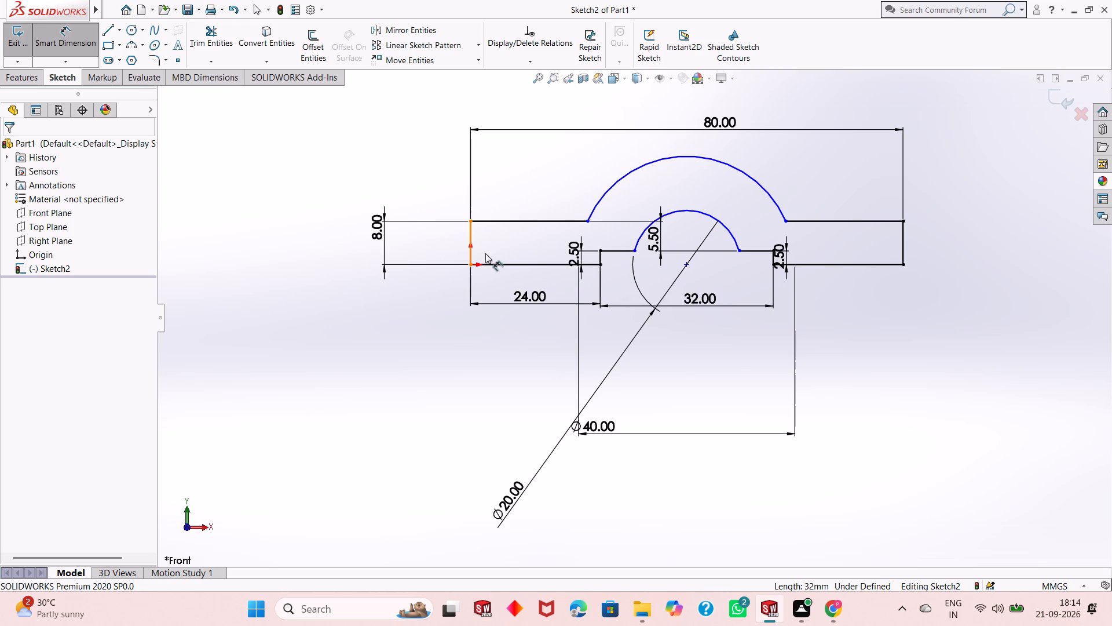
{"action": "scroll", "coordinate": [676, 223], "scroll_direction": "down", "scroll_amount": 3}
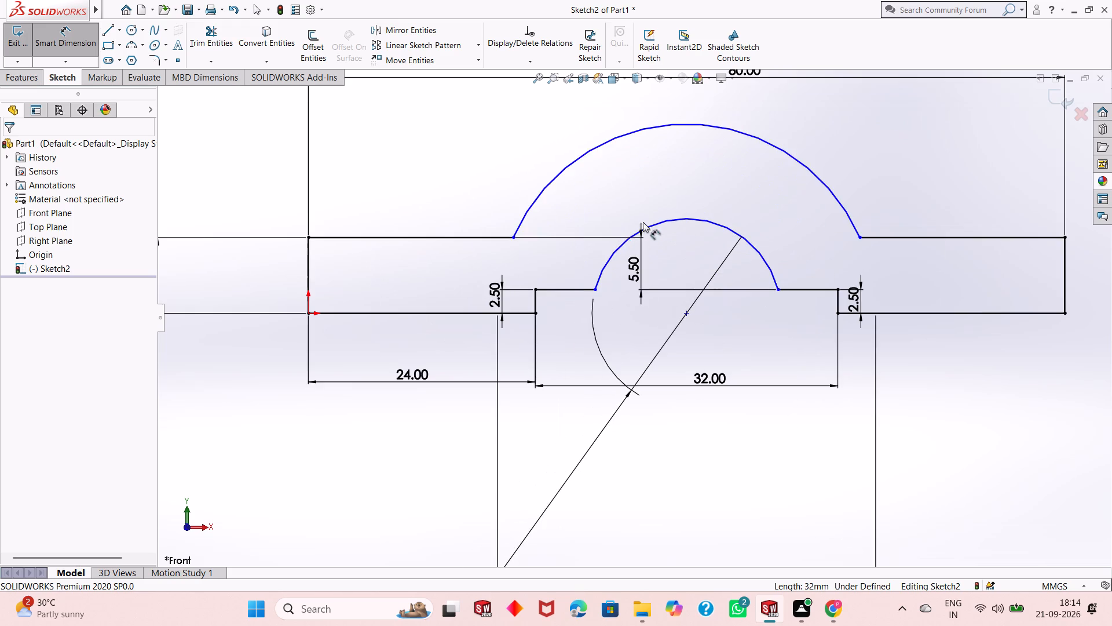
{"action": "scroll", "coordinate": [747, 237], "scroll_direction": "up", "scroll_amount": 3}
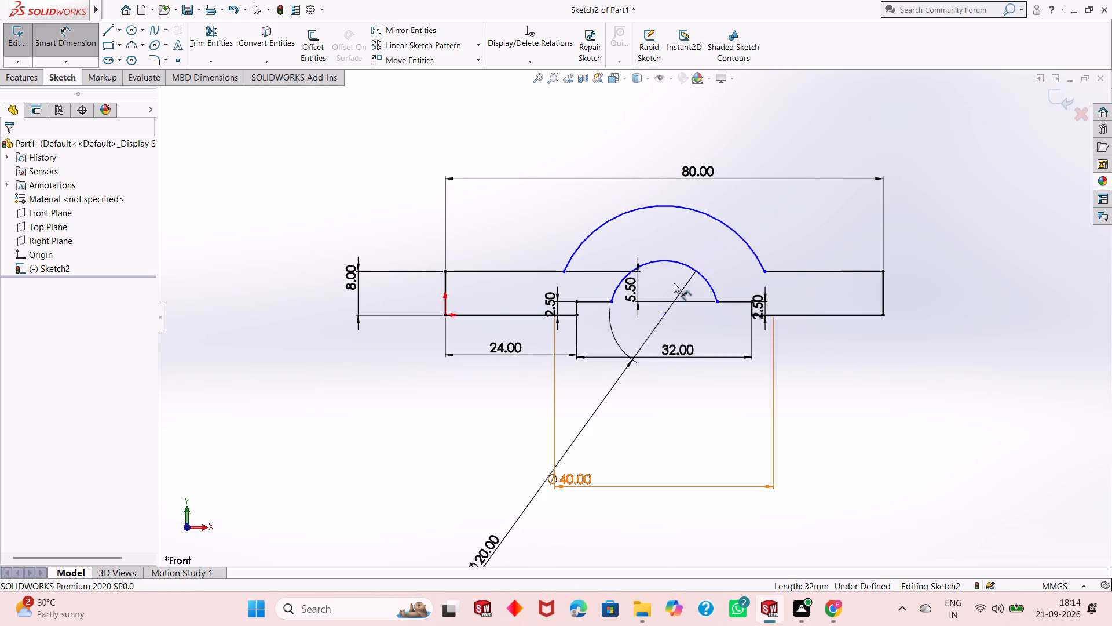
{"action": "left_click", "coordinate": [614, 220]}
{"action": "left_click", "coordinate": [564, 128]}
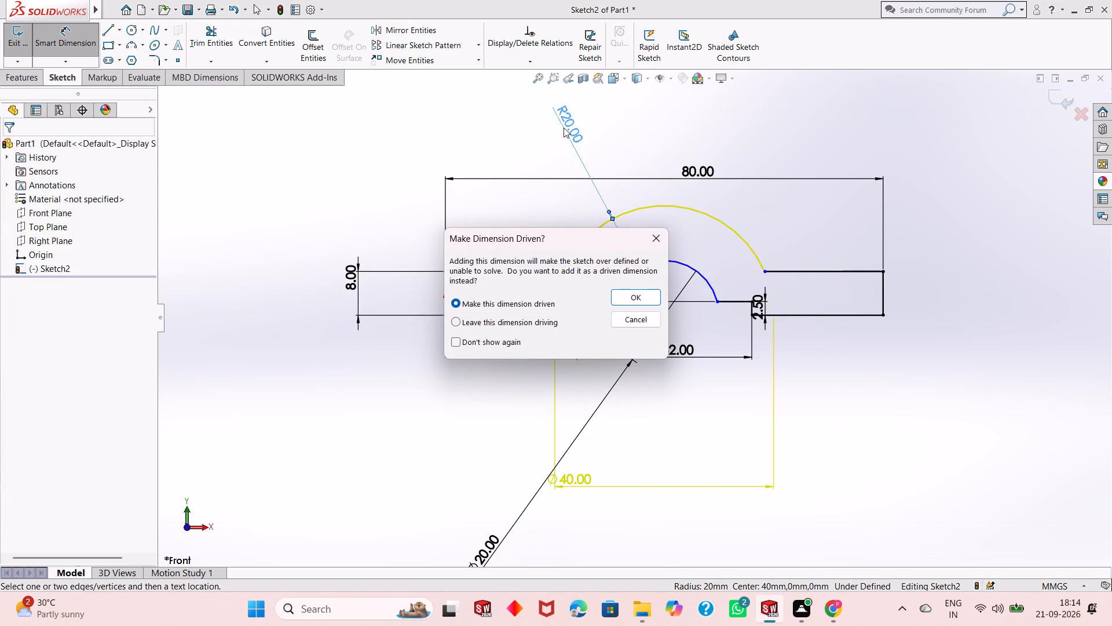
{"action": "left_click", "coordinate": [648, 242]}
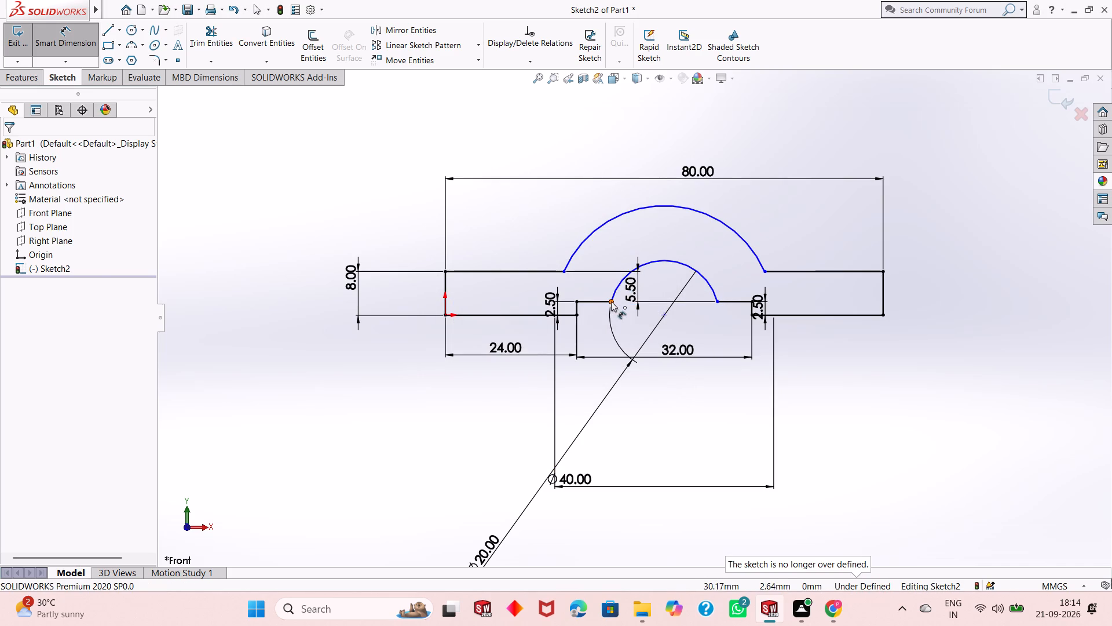
Dimension the horizontal distance from the origin to the inner arc's left end.
{"action": "left_click", "coordinate": [612, 301]}
{"action": "left_click", "coordinate": [447, 316]}
{"action": "left_click", "coordinate": [467, 424]}
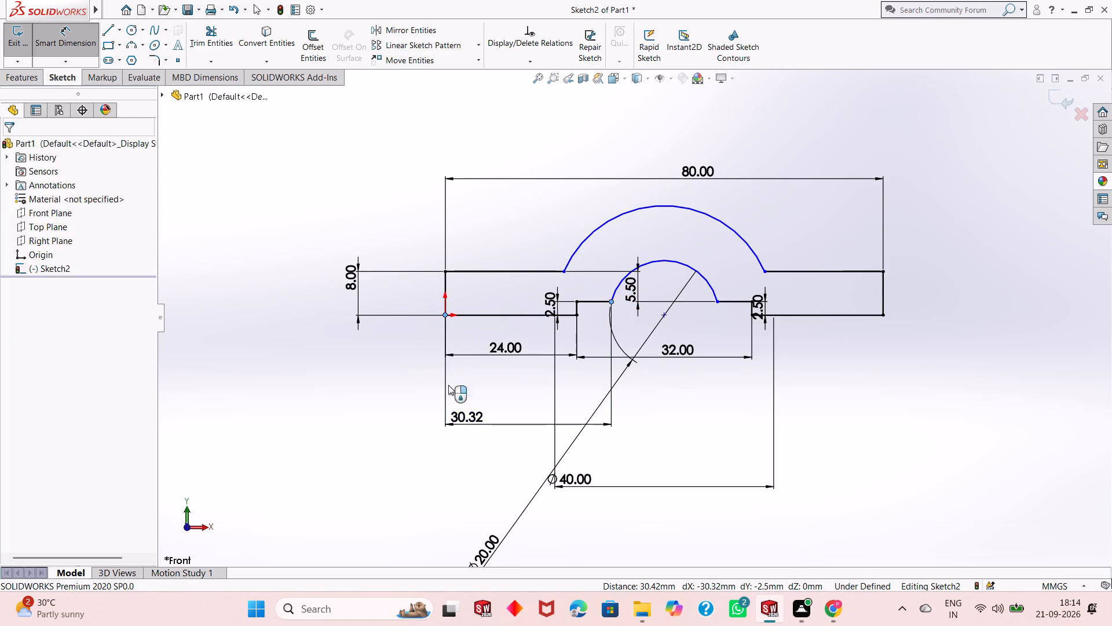
{"action": "left_click", "coordinate": [415, 411]}
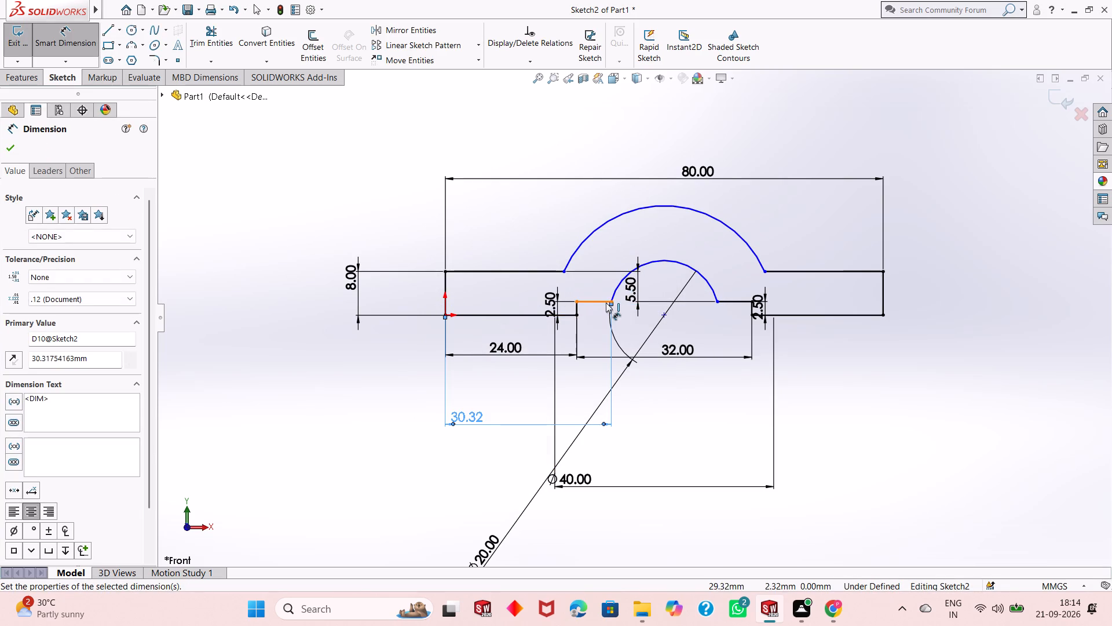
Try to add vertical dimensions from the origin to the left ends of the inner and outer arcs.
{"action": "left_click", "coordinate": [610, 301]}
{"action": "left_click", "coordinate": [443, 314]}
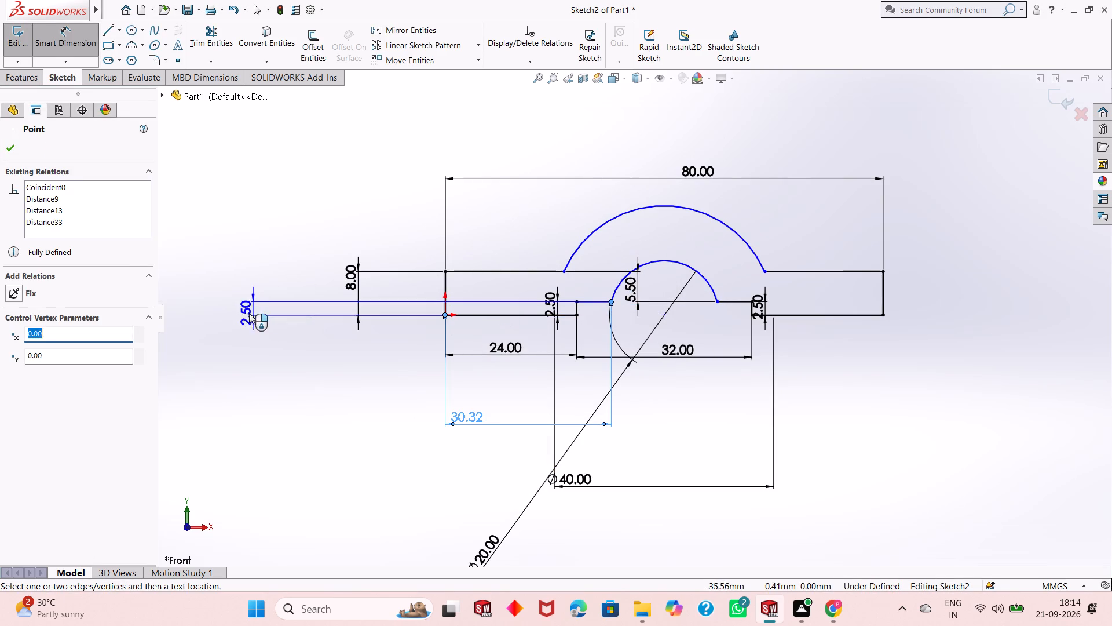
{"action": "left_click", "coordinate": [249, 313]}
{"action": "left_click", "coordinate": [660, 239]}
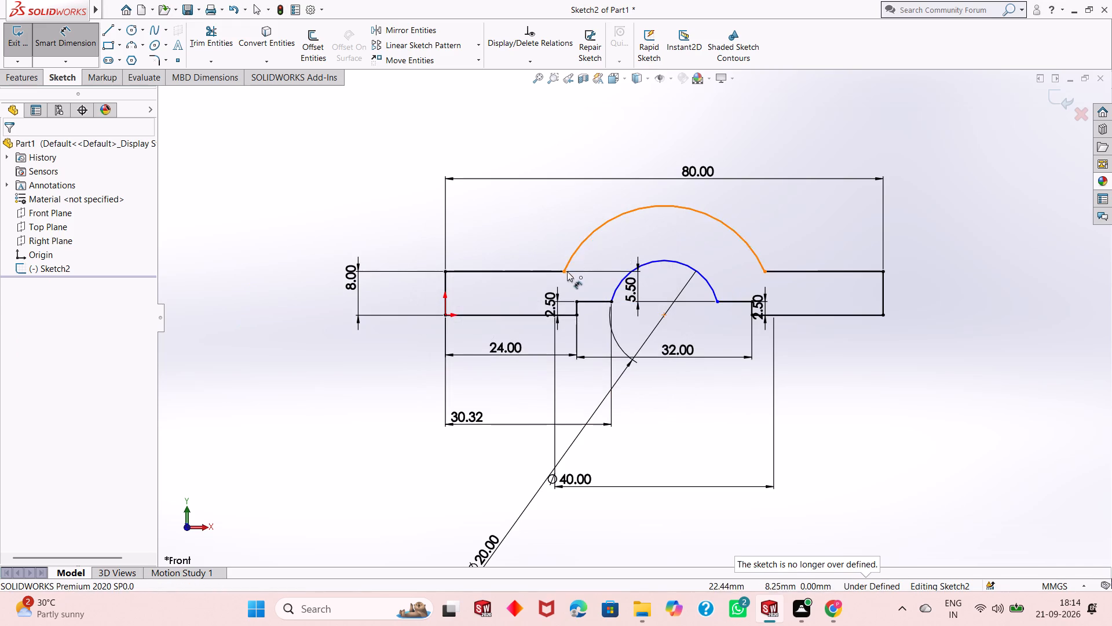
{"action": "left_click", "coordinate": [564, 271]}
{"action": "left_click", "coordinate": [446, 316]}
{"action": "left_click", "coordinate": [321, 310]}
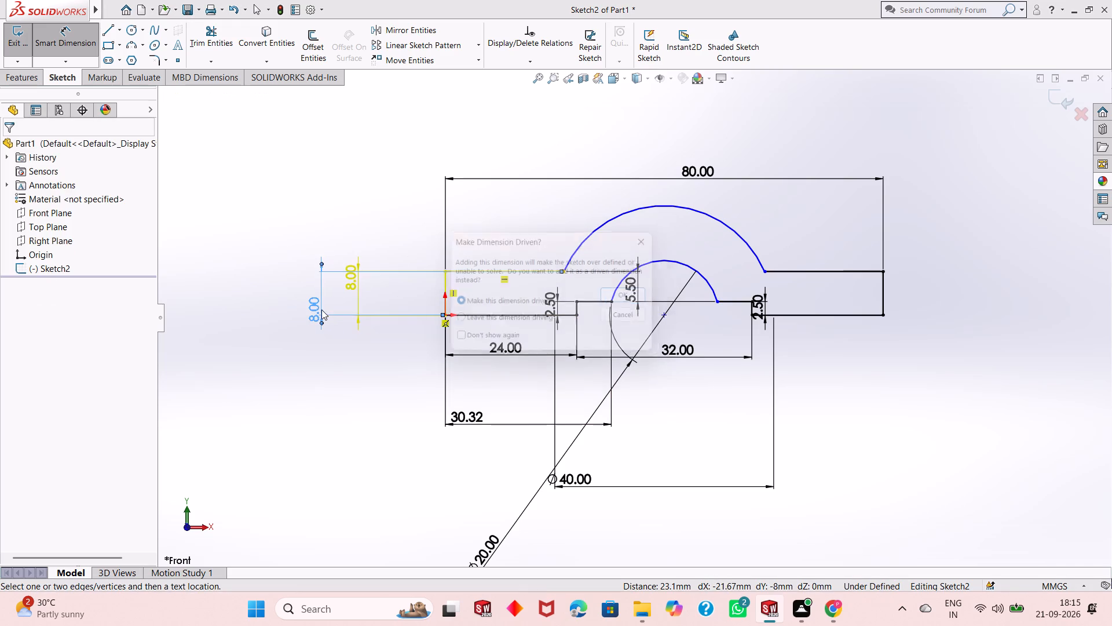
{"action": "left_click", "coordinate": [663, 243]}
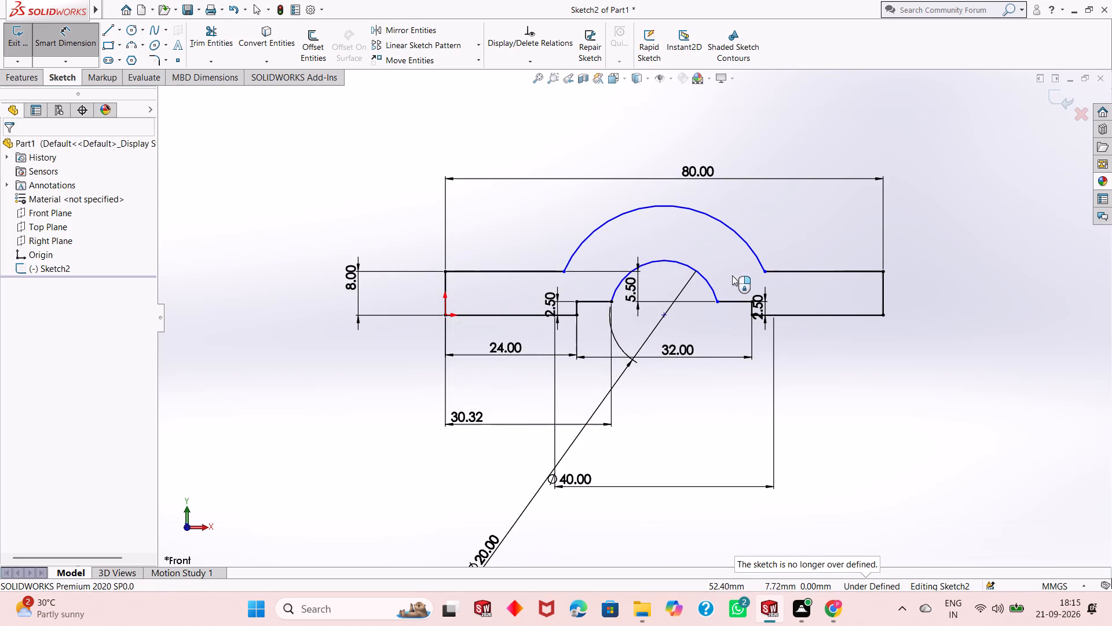
Dimension the horizontal distance between the inner arc's right end and the outer arc's left end.
{"action": "left_click", "coordinate": [716, 303]}
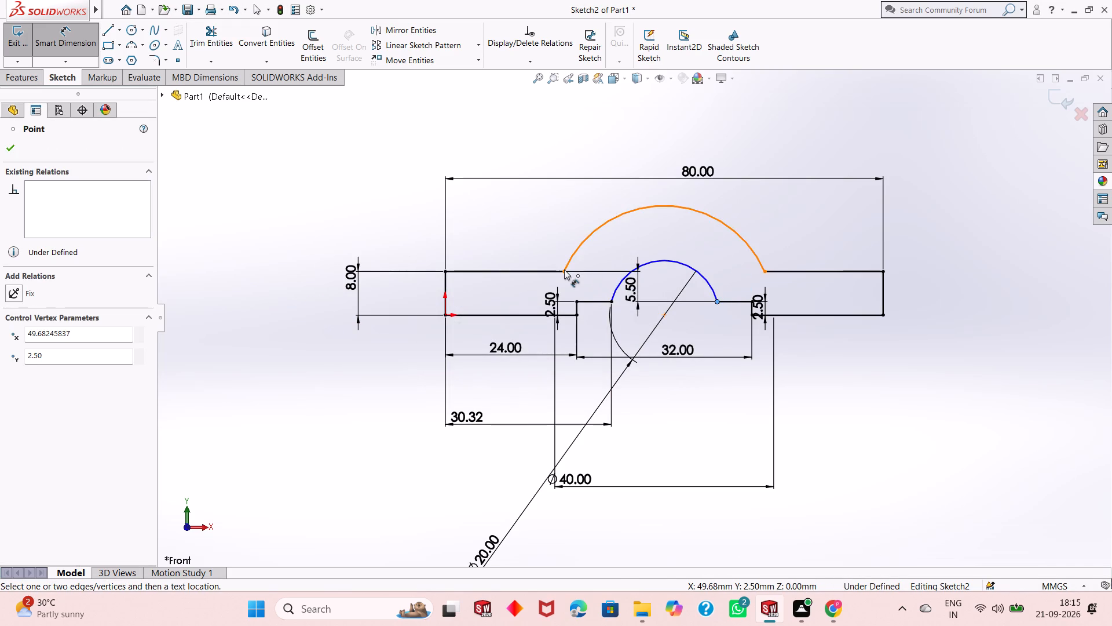
{"action": "left_click", "coordinate": [564, 270]}
{"action": "left_click", "coordinate": [630, 504]}
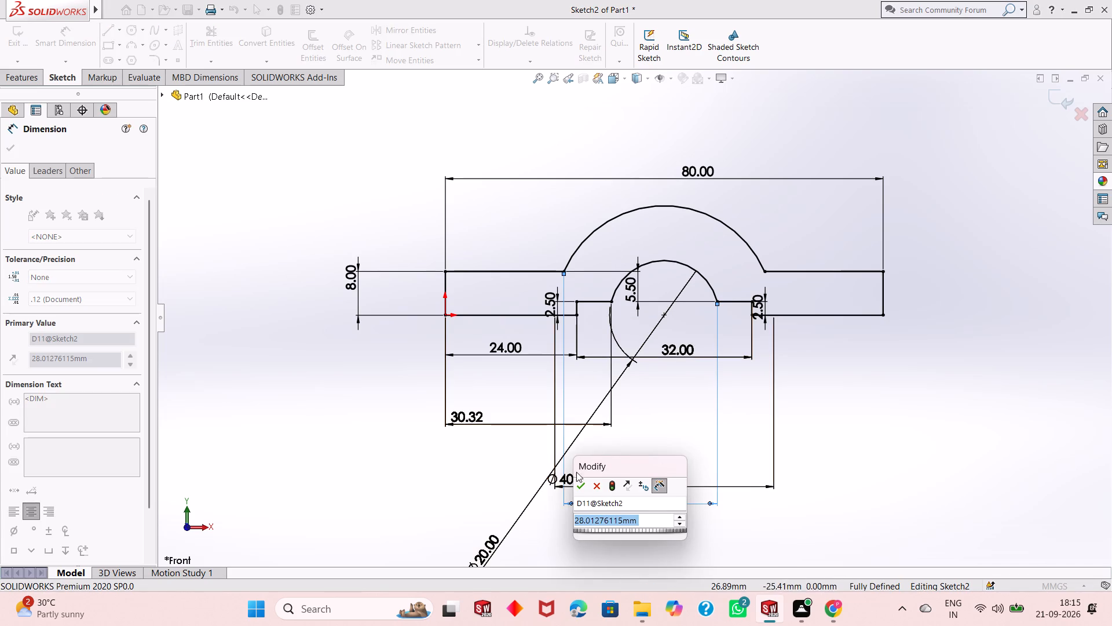
{"action": "left_click", "coordinate": [581, 481]}
{"action": "right_click", "coordinate": [826, 371]}
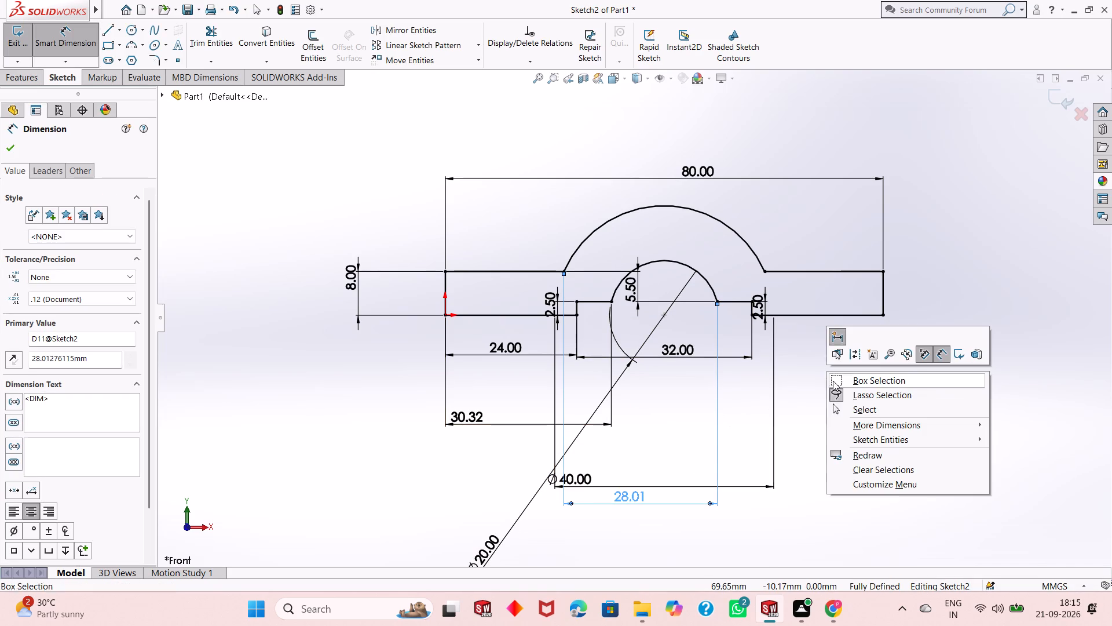
{"action": "left_click", "coordinate": [849, 409]}
Extrude the profile as a blind boss 60 mm deep in the reversed direction from the sketch plane.
{"action": "scroll", "coordinate": [714, 314], "scroll_direction": "up", "scroll_amount": 2}
{"action": "scroll", "coordinate": [689, 292], "scroll_direction": "down", "scroll_amount": 2}
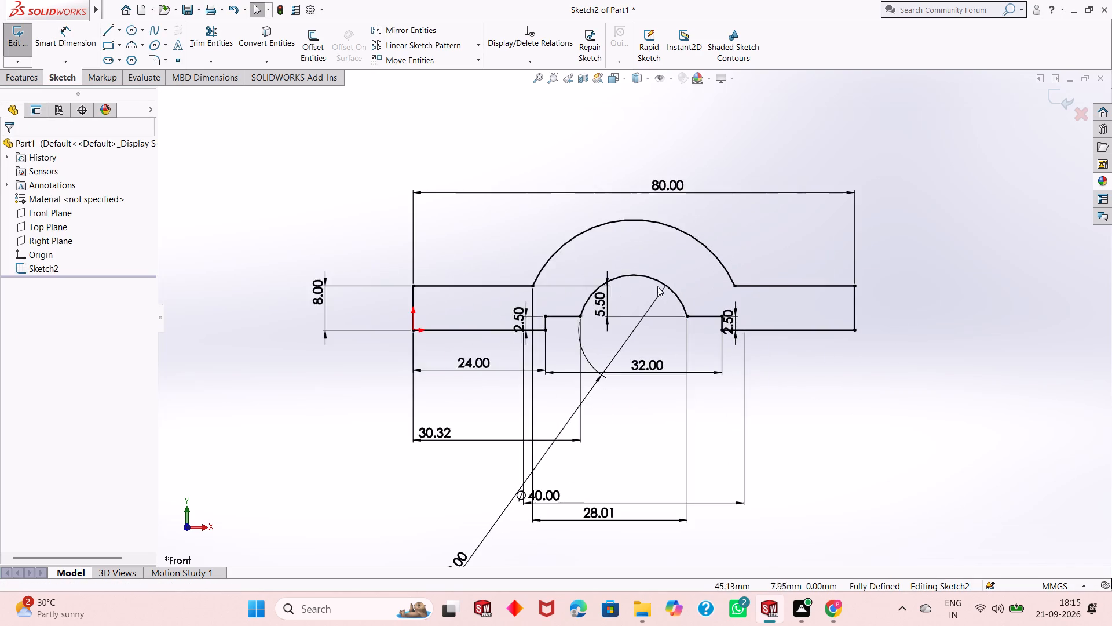
{"action": "scroll", "coordinate": [652, 286], "scroll_direction": "down", "scroll_amount": 2}
{"action": "scroll", "coordinate": [558, 332], "scroll_direction": "up", "scroll_amount": 3}
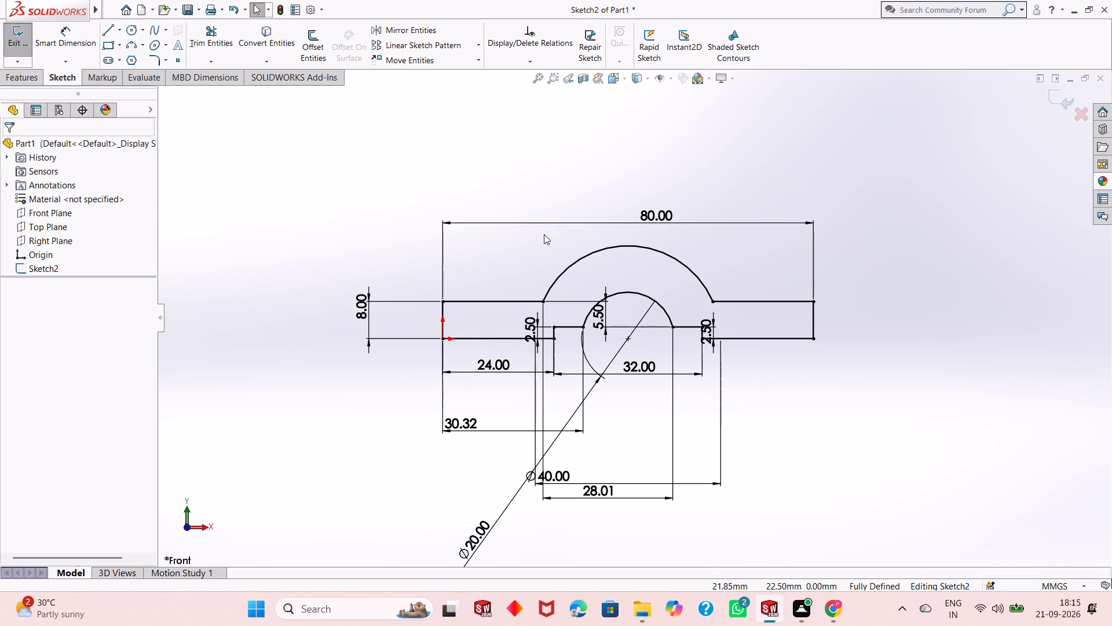
{"action": "left_click", "coordinate": [28, 75]}
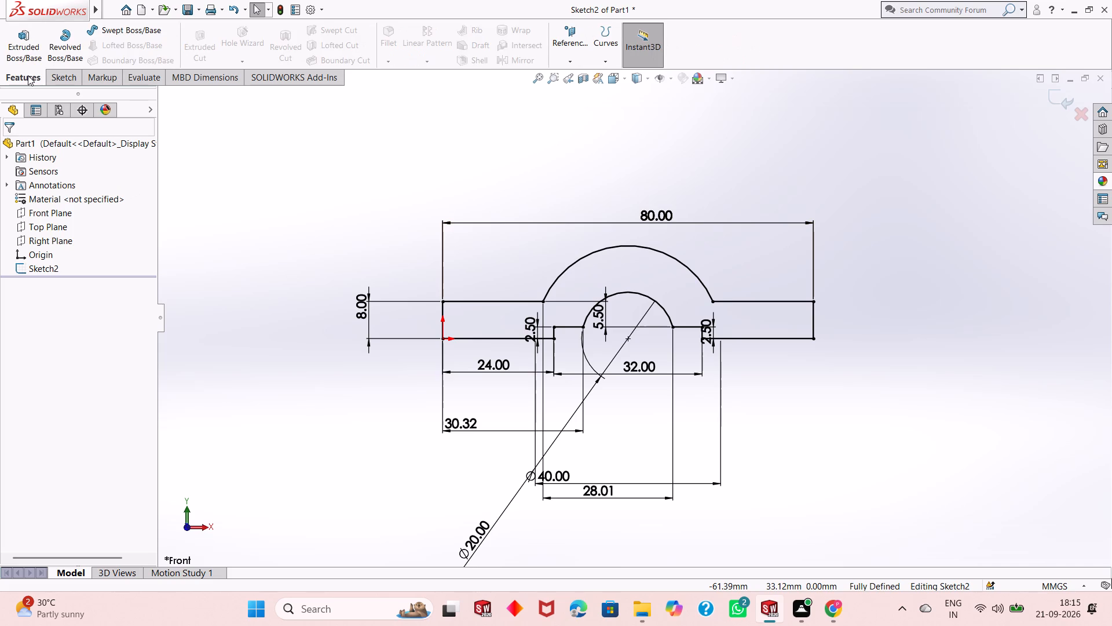
{"action": "left_click", "coordinate": [21, 60]}
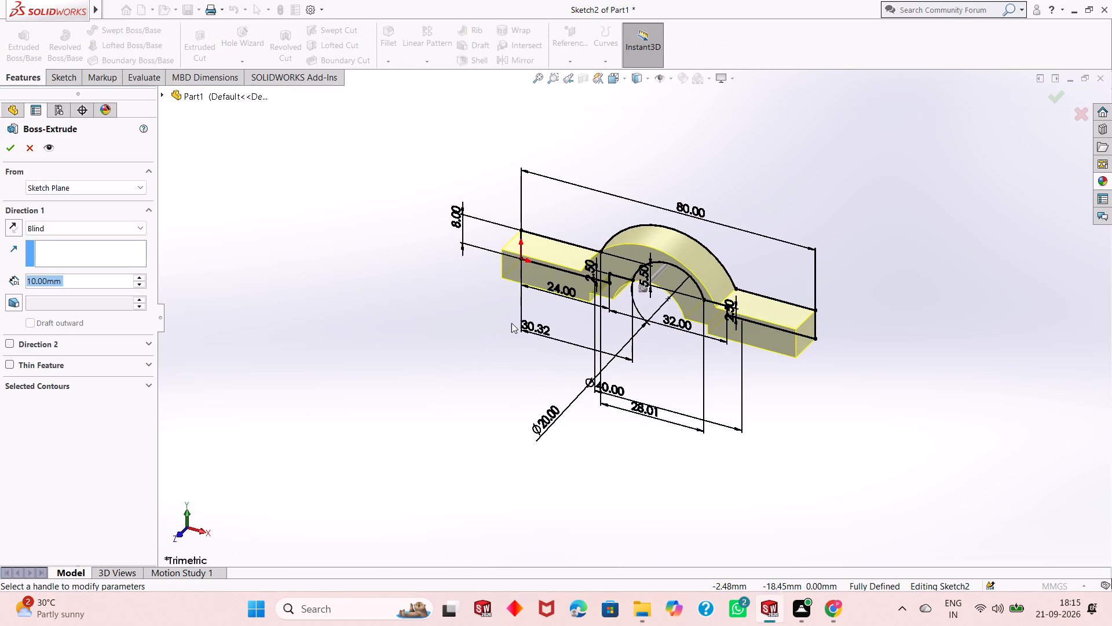
{"action": "scroll", "coordinate": [762, 303], "scroll_direction": "down", "scroll_amount": 2}
{"action": "scroll", "coordinate": [654, 326], "scroll_direction": "up", "scroll_amount": 2}
{"action": "scroll", "coordinate": [673, 237], "scroll_direction": "down", "scroll_amount": 1}
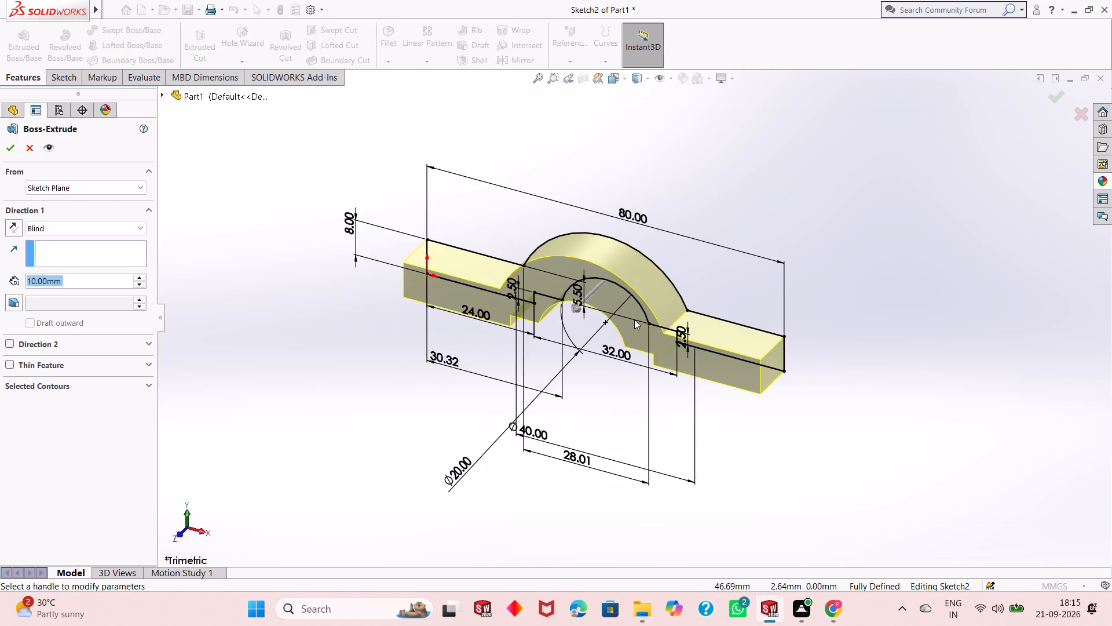
{"action": "scroll", "coordinate": [634, 319], "scroll_direction": "down", "scroll_amount": 1}
{"action": "left_click", "coordinate": [10, 227]}
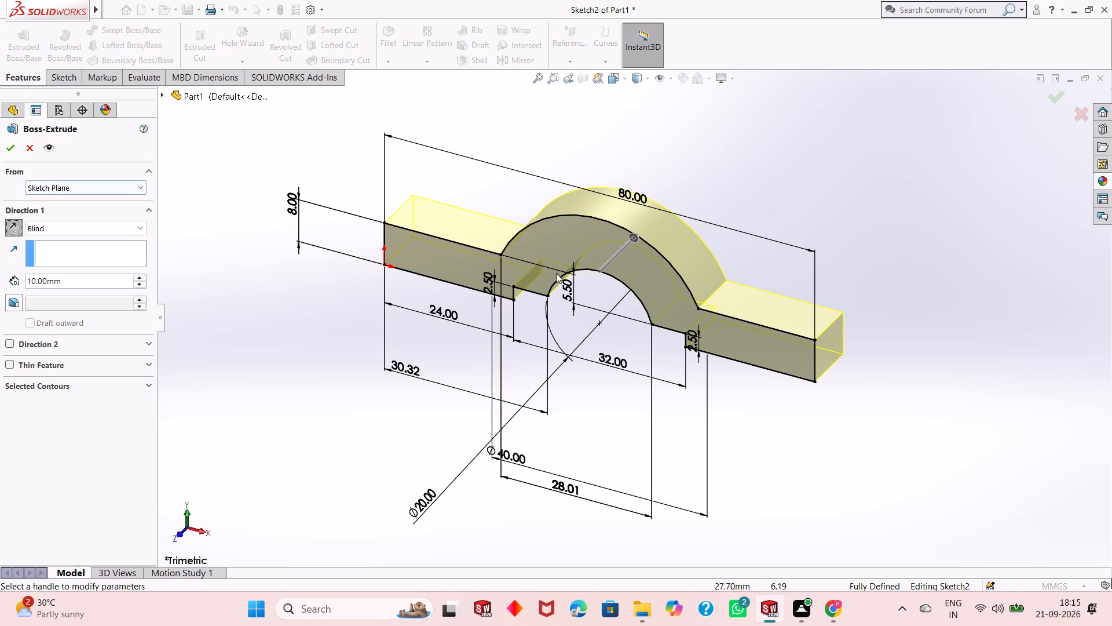
{"action": "scroll", "coordinate": [637, 247], "scroll_direction": "down", "scroll_amount": 3}
{"action": "scroll", "coordinate": [604, 285], "scroll_direction": "up", "scroll_amount": 3}
{"action": "scroll", "coordinate": [631, 235], "scroll_direction": "down", "scroll_amount": 1}
{"action": "scroll", "coordinate": [630, 290], "scroll_direction": "up", "scroll_amount": 2}
{"action": "middle_click_drag", "start_coordinate": [684, 376], "coordinate": [669, 364]}
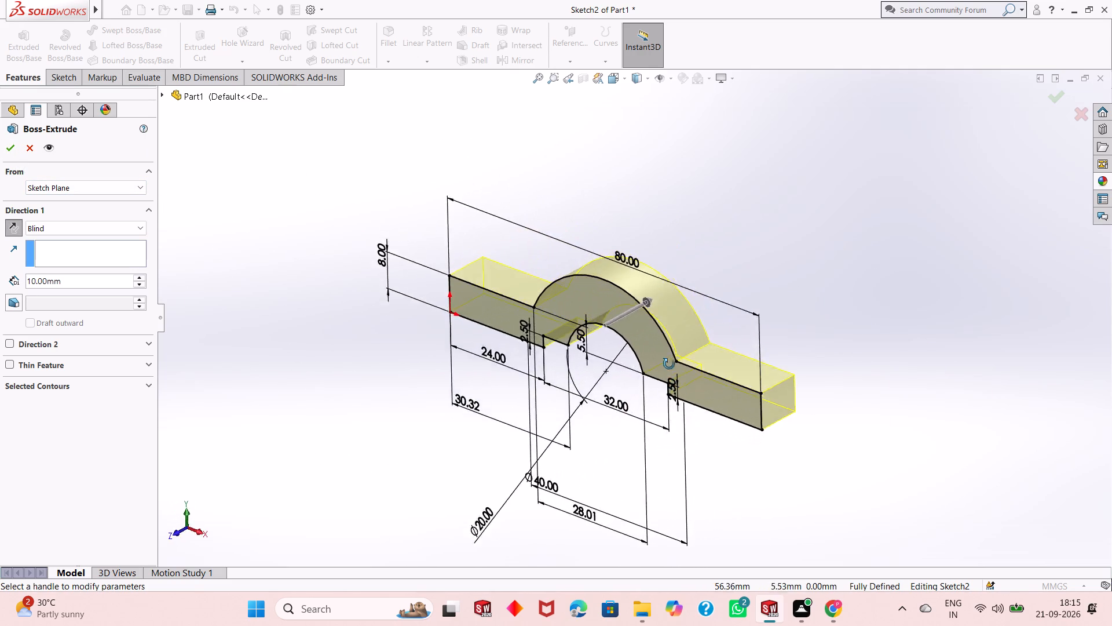
{"action": "middle_click_drag", "start_coordinate": [669, 364], "coordinate": [628, 362]}
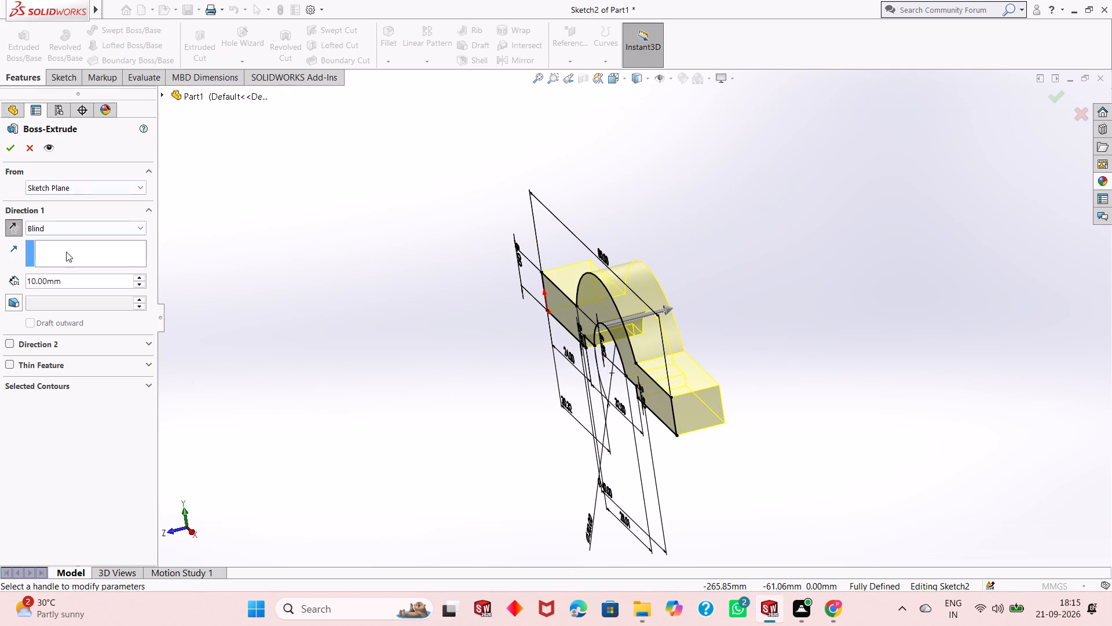
{"action": "double_click", "coordinate": [72, 281]}
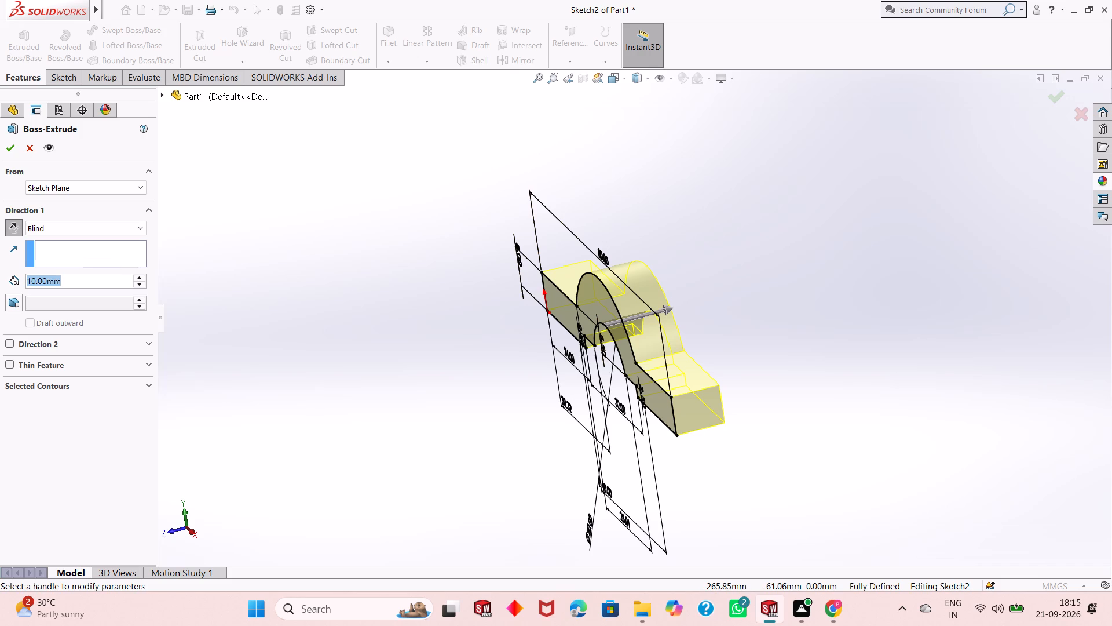
{"action": "type", "text": "60"}
{"action": "key", "text": "Return"}
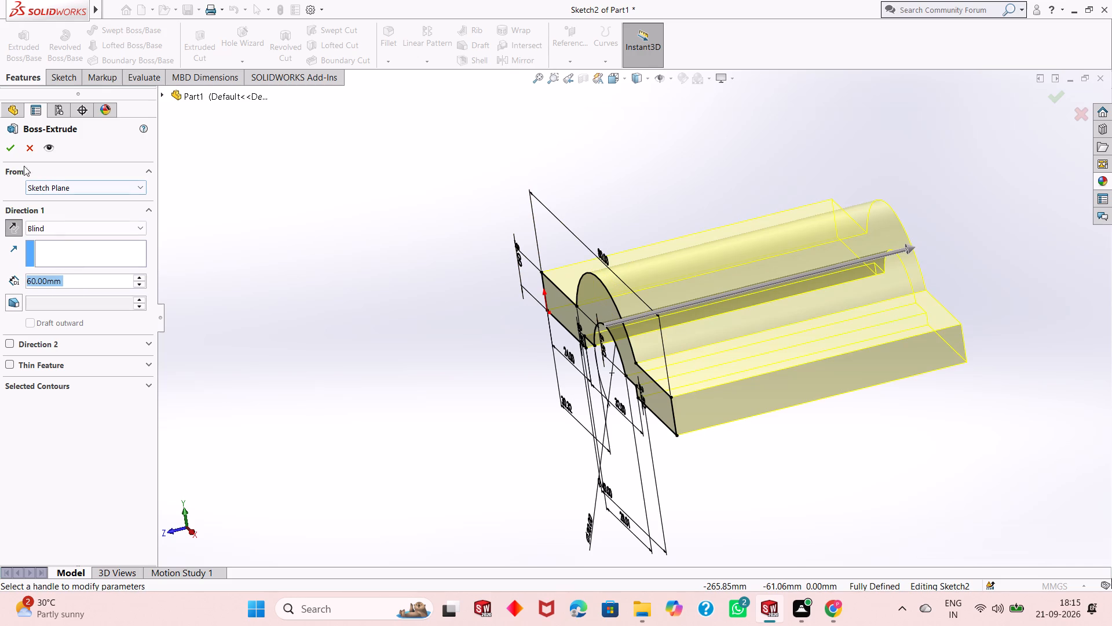
{"action": "left_click", "coordinate": [13, 151]}
{"action": "left_click", "coordinate": [444, 352]}
Examine the extruded body from all sides, including the arched top, the semicircular bore and the stepped recess underneath.
{"action": "scroll", "coordinate": [674, 325], "scroll_direction": "up", "scroll_amount": 5}
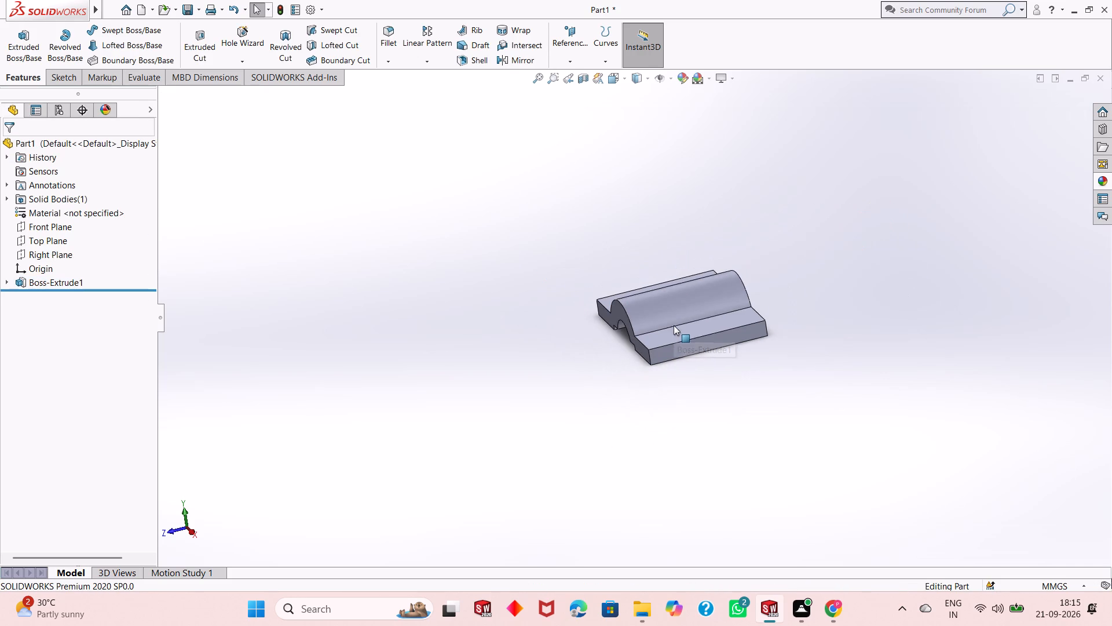
{"action": "scroll", "coordinate": [707, 294], "scroll_direction": "down", "scroll_amount": 3}
{"action": "middle_click_drag", "start_coordinate": [648, 352], "coordinate": [679, 317]}
{"action": "scroll", "coordinate": [648, 315], "scroll_direction": "down", "scroll_amount": 2}
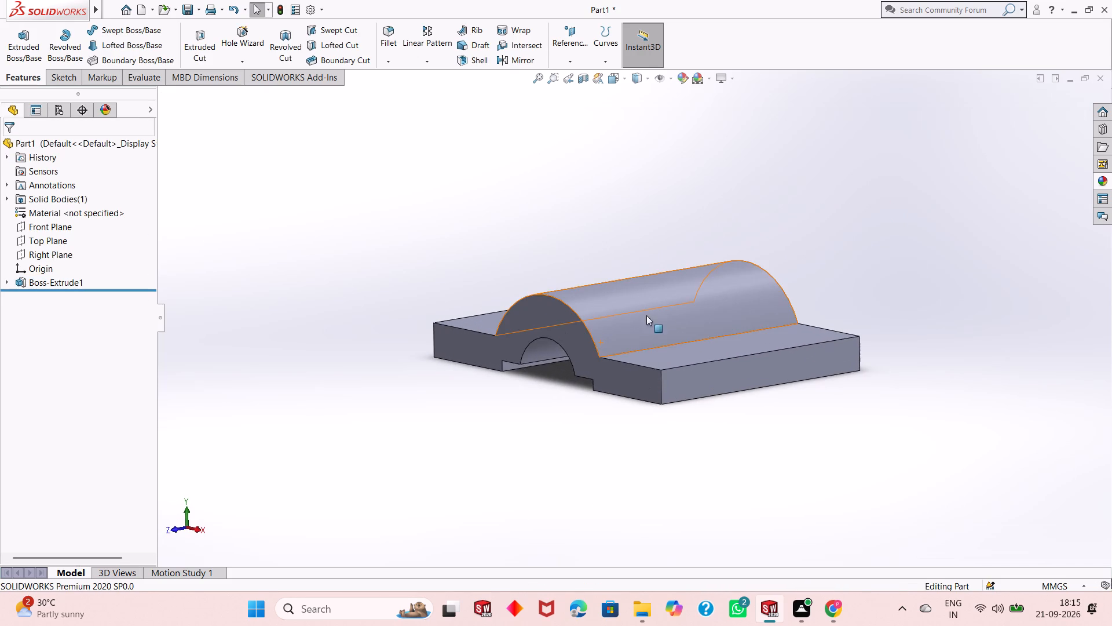
{"action": "middle_click_drag", "start_coordinate": [606, 348], "coordinate": [615, 330]}
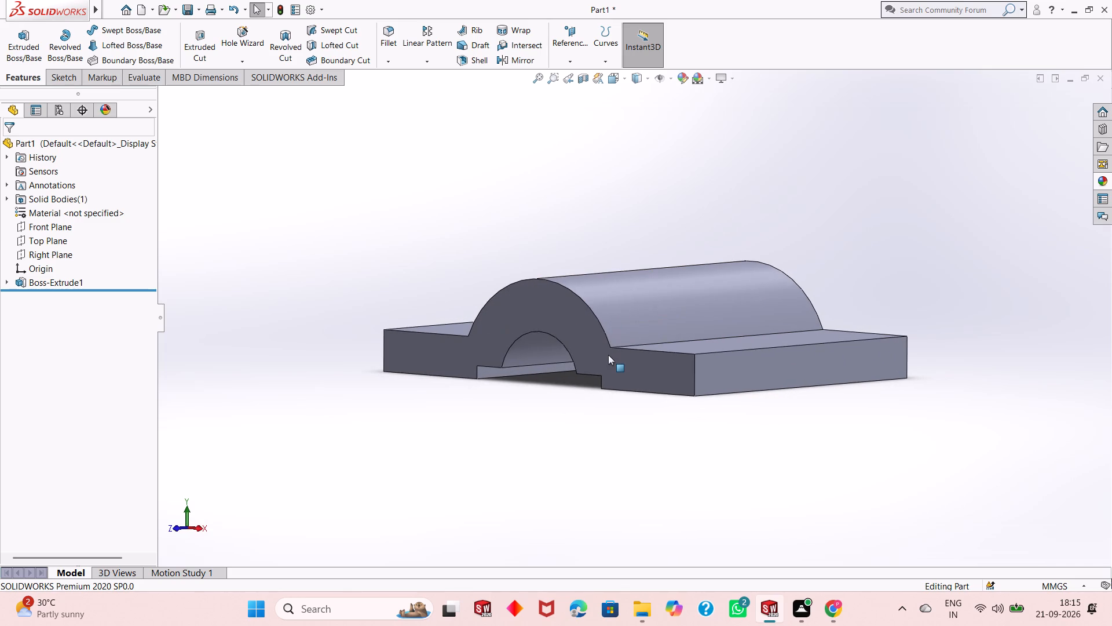
{"action": "scroll", "coordinate": [608, 355], "scroll_direction": "up", "scroll_amount": 1}
{"action": "middle_click_drag", "start_coordinate": [608, 355], "coordinate": [699, 309]}
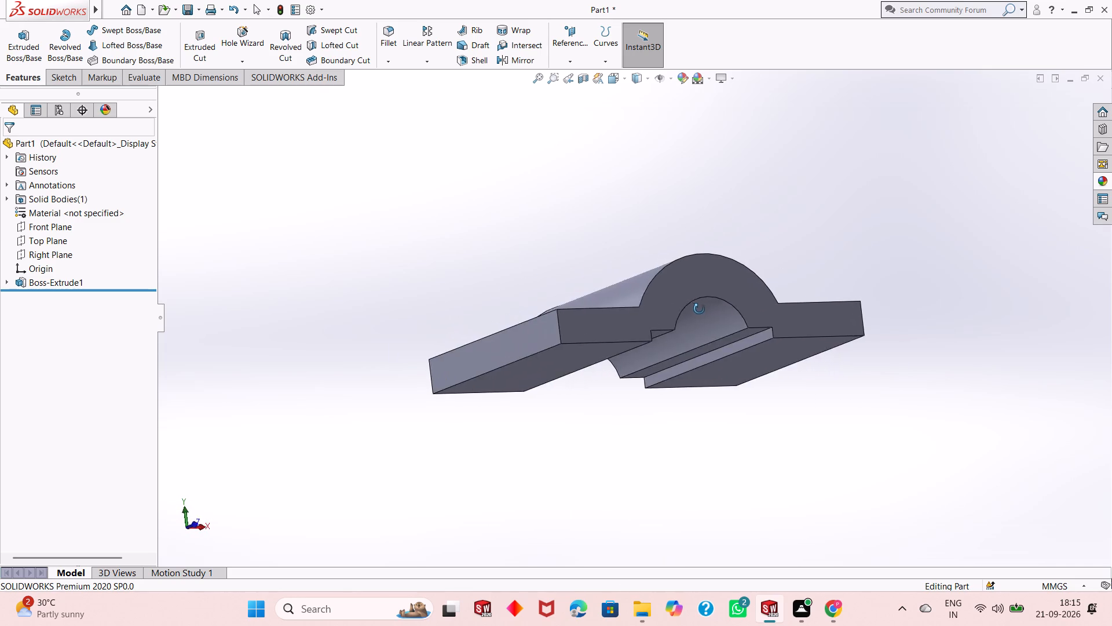
{"action": "middle_click_drag", "start_coordinate": [699, 309], "coordinate": [634, 255]}
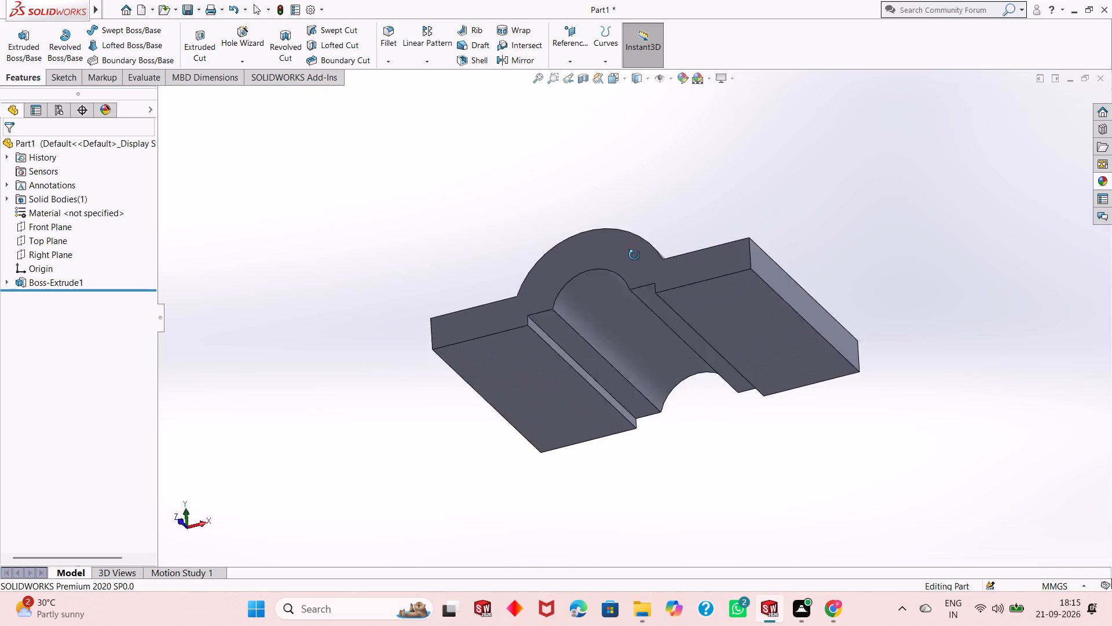
{"action": "middle_click_drag", "start_coordinate": [634, 255], "coordinate": [653, 241]}
{"action": "scroll", "coordinate": [657, 243], "scroll_direction": "down", "scroll_amount": 2}
{"action": "middle_click_drag", "start_coordinate": [635, 343], "coordinate": [625, 410]}
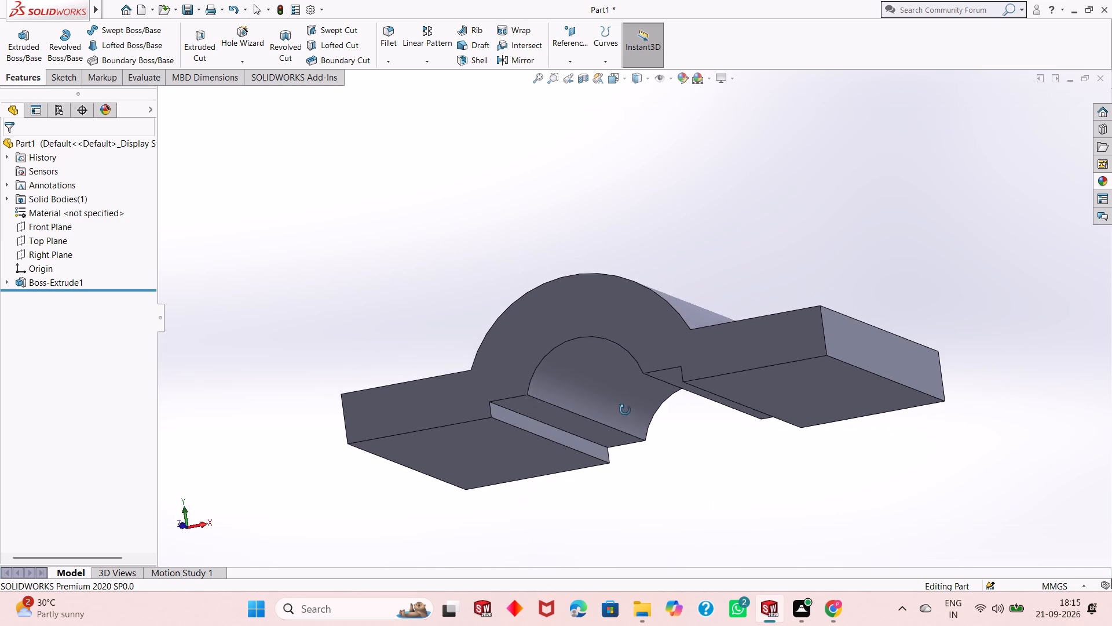
{"action": "middle_click_drag", "start_coordinate": [625, 410], "coordinate": [625, 411]}
{"action": "scroll", "coordinate": [597, 391], "scroll_direction": "up", "scroll_amount": 1}
{"action": "middle_click_drag", "start_coordinate": [606, 385], "coordinate": [670, 376]}
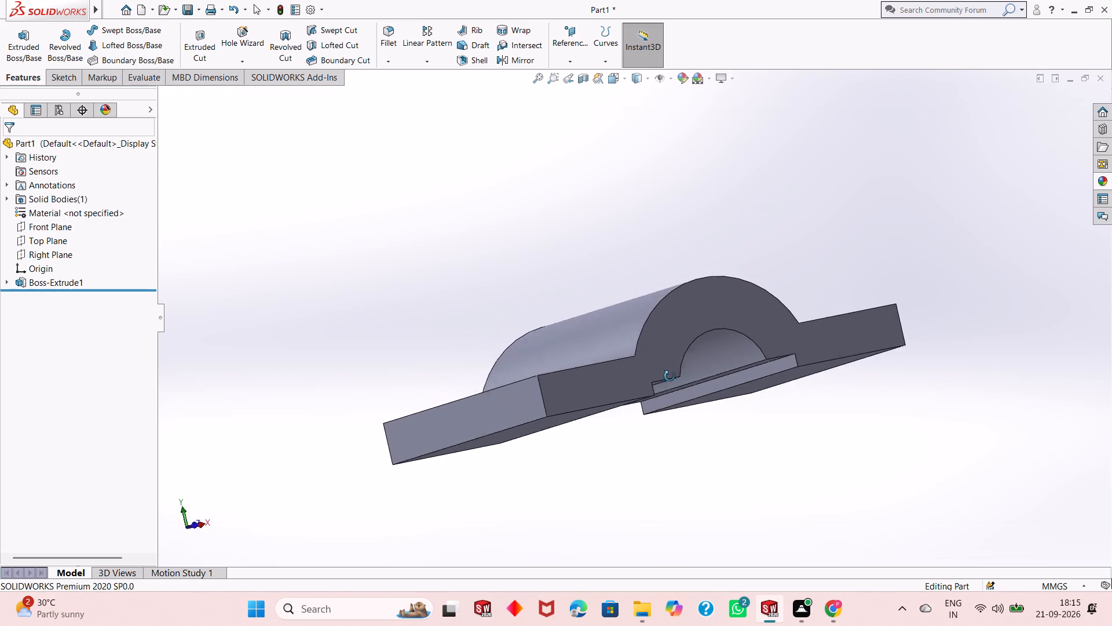
{"action": "middle_click_drag", "start_coordinate": [670, 376], "coordinate": [559, 357]}
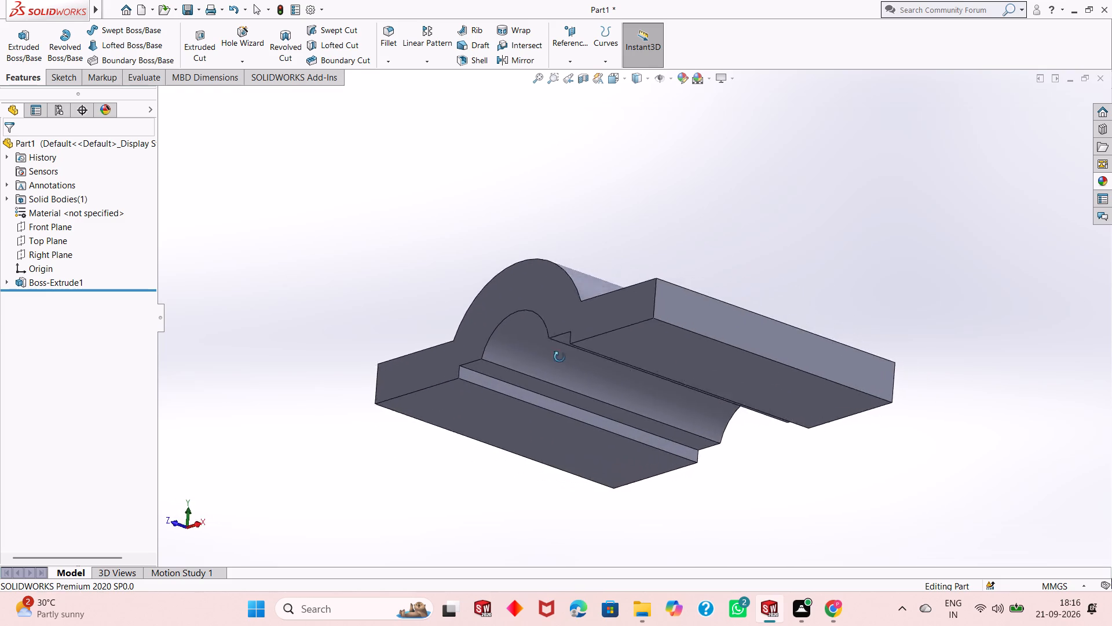
{"action": "middle_click_drag", "start_coordinate": [559, 357], "coordinate": [533, 357]}
{"action": "scroll", "coordinate": [532, 357], "scroll_direction": "up", "scroll_amount": 1}
{"action": "scroll", "coordinate": [581, 357], "scroll_direction": "down", "scroll_amount": 2}
{"action": "middle_click_drag", "start_coordinate": [586, 357], "coordinate": [645, 326]}
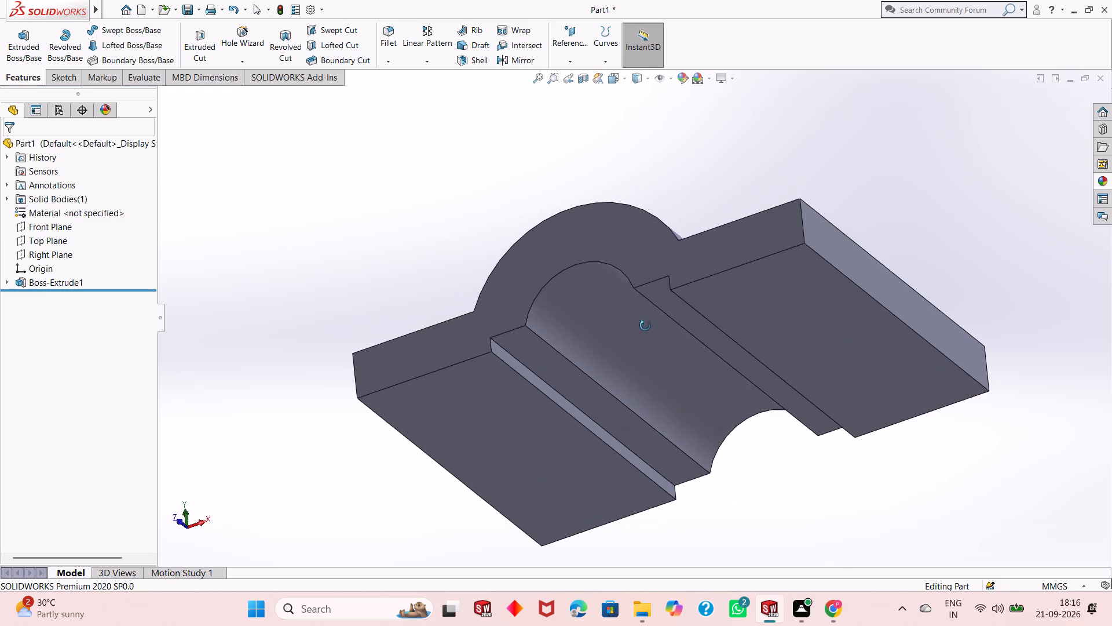
{"action": "middle_click_drag", "start_coordinate": [645, 326], "coordinate": [698, 400]}
{"action": "scroll", "coordinate": [694, 399], "scroll_direction": "up", "scroll_amount": 2}
{"action": "middle_click_drag", "start_coordinate": [707, 382], "coordinate": [707, 381]}
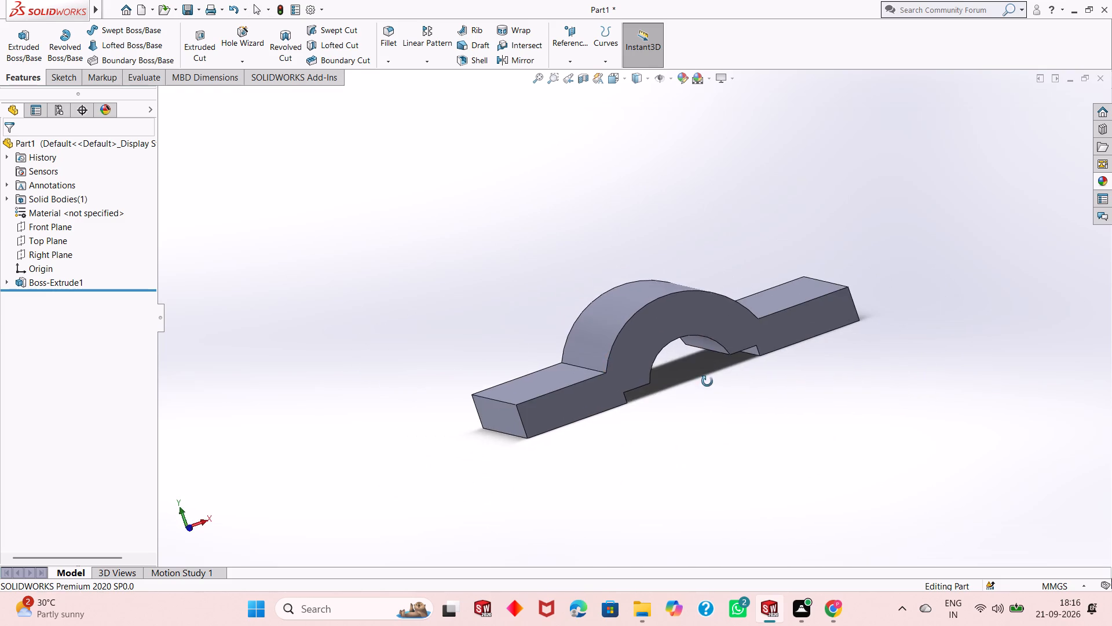
{"action": "middle_click_drag", "start_coordinate": [707, 381], "coordinate": [605, 366]}
{"action": "middle_click", "coordinate": [595, 414]}
{"action": "middle_click_drag", "start_coordinate": [653, 329], "coordinate": [660, 396]}
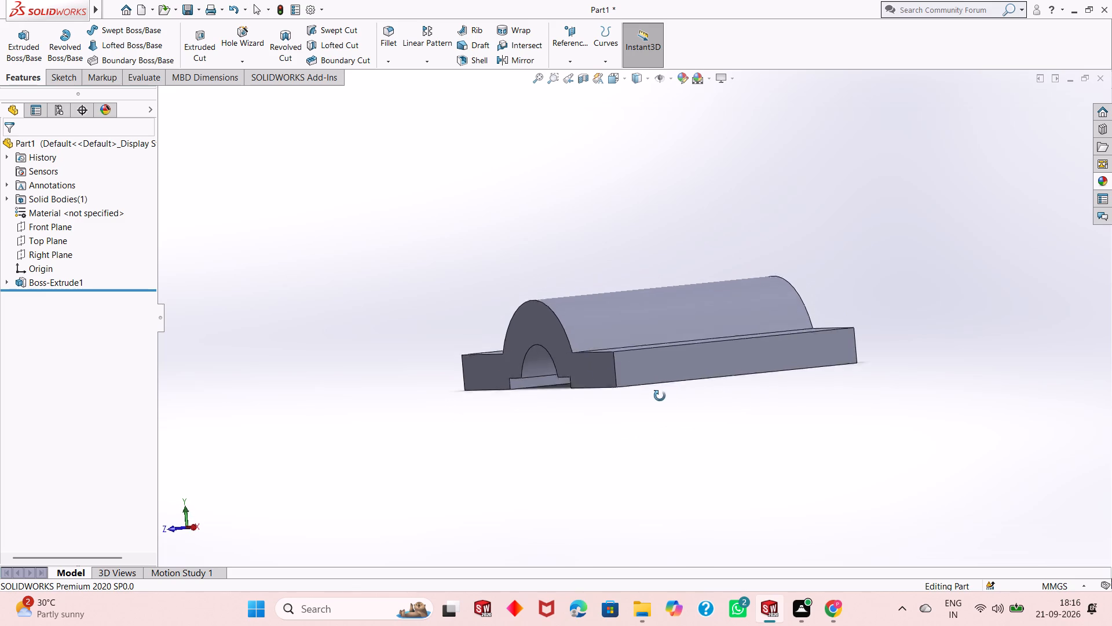
{"action": "middle_click_drag", "start_coordinate": [660, 396], "coordinate": [778, 343]}
{"action": "middle_click_drag", "start_coordinate": [749, 378], "coordinate": [704, 368]}
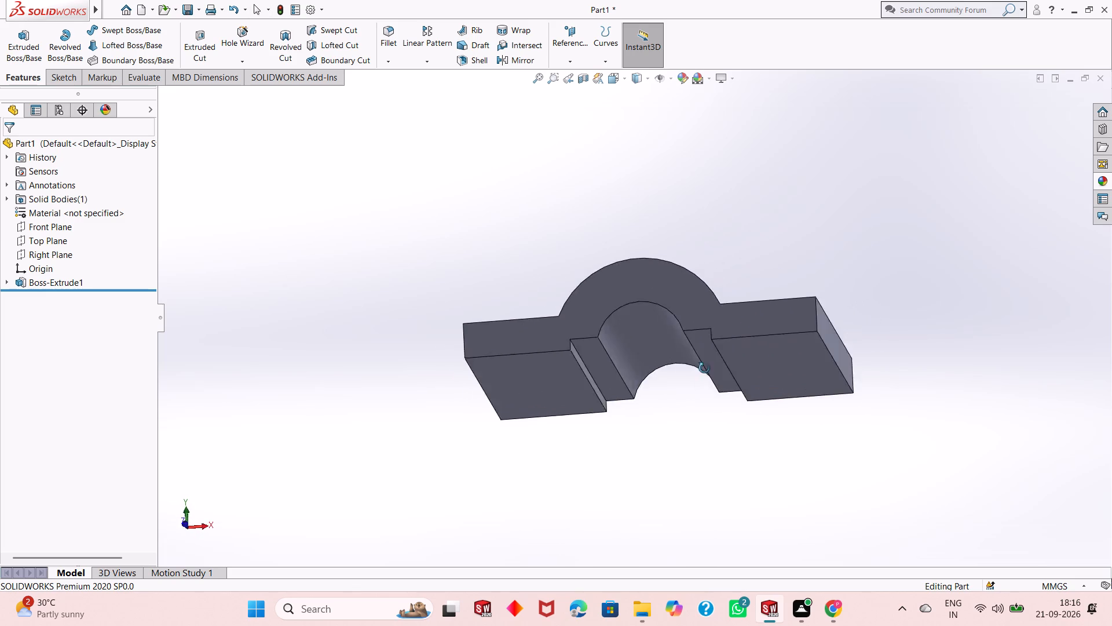
{"action": "middle_click_drag", "start_coordinate": [704, 368], "coordinate": [705, 403]}
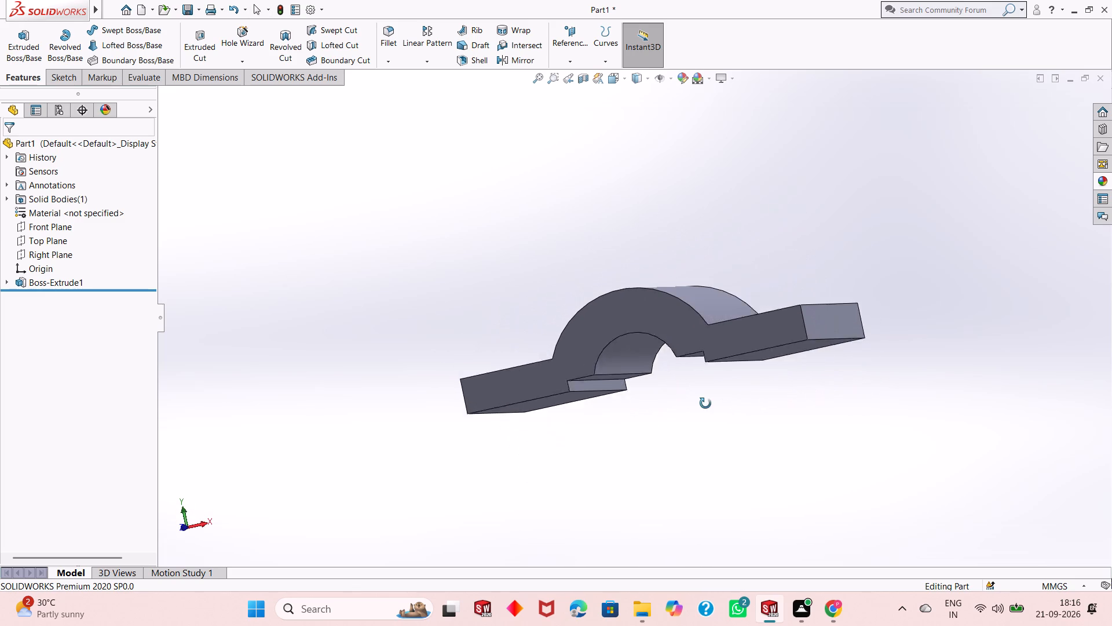
{"action": "middle_click_drag", "start_coordinate": [705, 403], "coordinate": [704, 406]}
{"action": "scroll", "coordinate": [702, 407], "scroll_direction": "up", "scroll_amount": 1}
{"action": "scroll", "coordinate": [672, 340], "scroll_direction": "down", "scroll_amount": 2}
{"action": "middle_click_drag", "start_coordinate": [608, 343], "coordinate": [657, 305]}
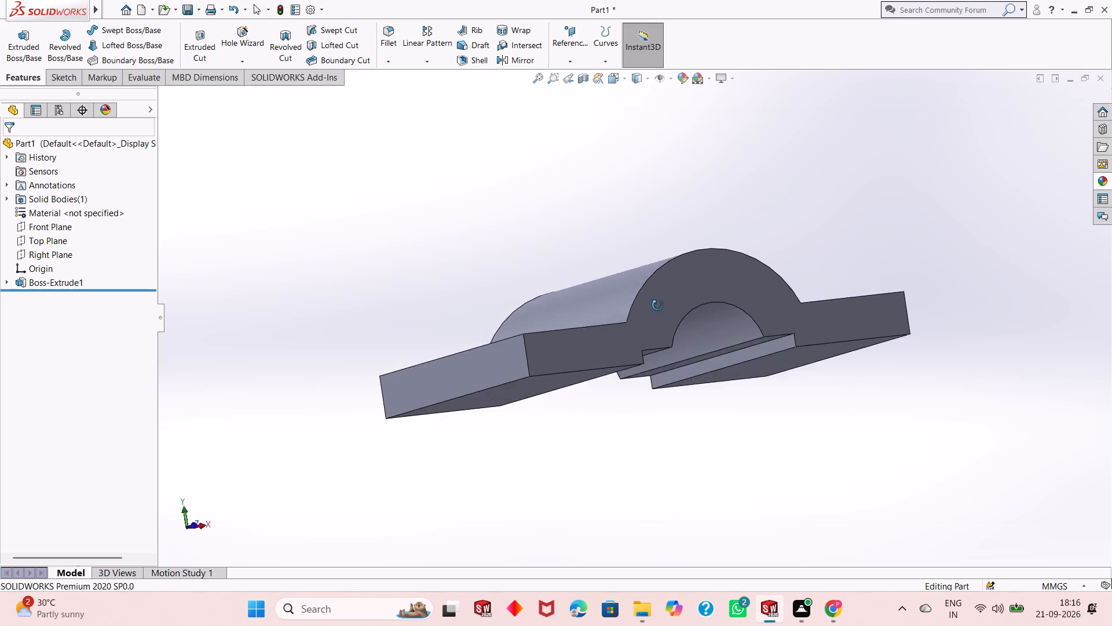
{"action": "middle_click_drag", "start_coordinate": [657, 305], "coordinate": [556, 336]}
{"action": "scroll", "coordinate": [526, 326], "scroll_direction": "down", "scroll_amount": 4}
{"action": "scroll", "coordinate": [526, 367], "scroll_direction": "up", "scroll_amount": 2}
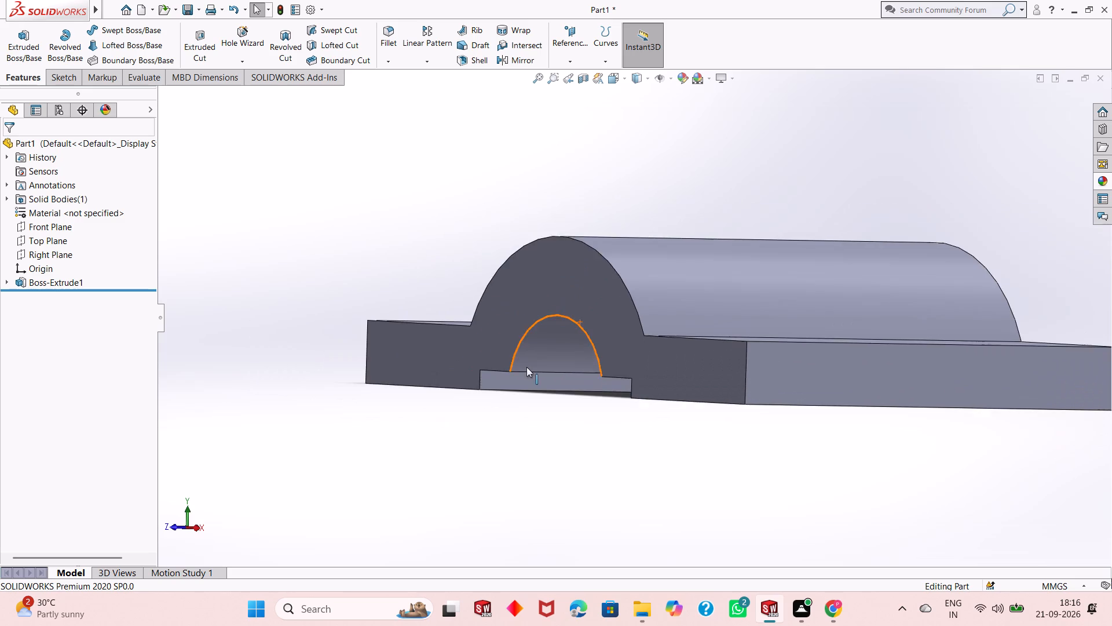
{"action": "middle_click_drag", "start_coordinate": [526, 367], "coordinate": [539, 398]}
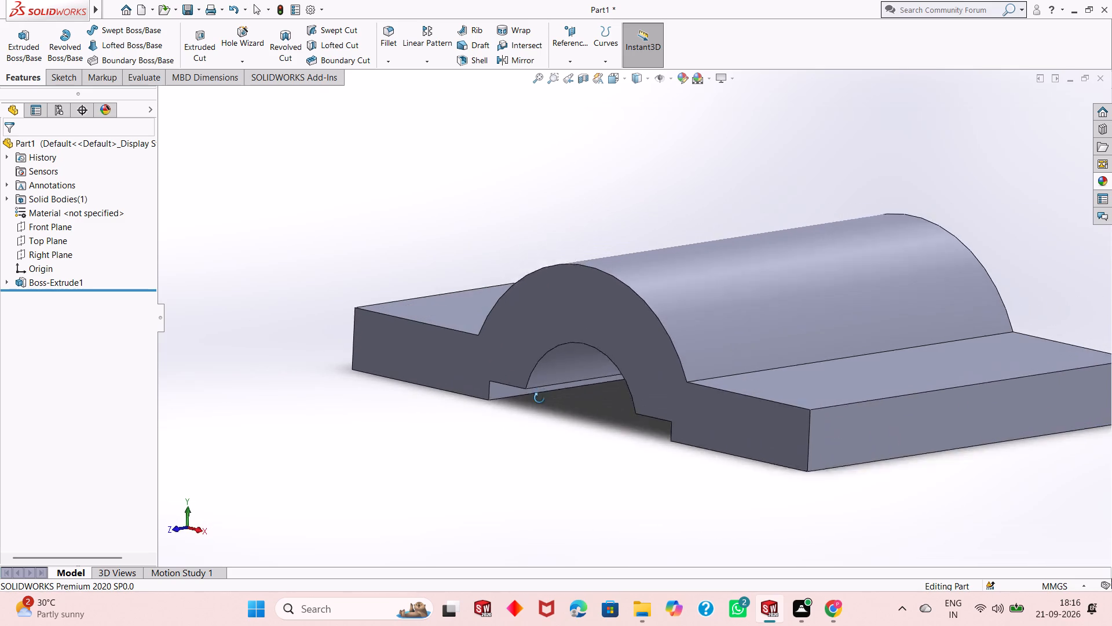
{"action": "middle_click_drag", "start_coordinate": [539, 398], "coordinate": [544, 412]}
{"action": "scroll", "coordinate": [581, 395], "scroll_direction": "up", "scroll_amount": 2}
{"action": "middle_click_drag", "start_coordinate": [591, 390], "coordinate": [639, 331]}
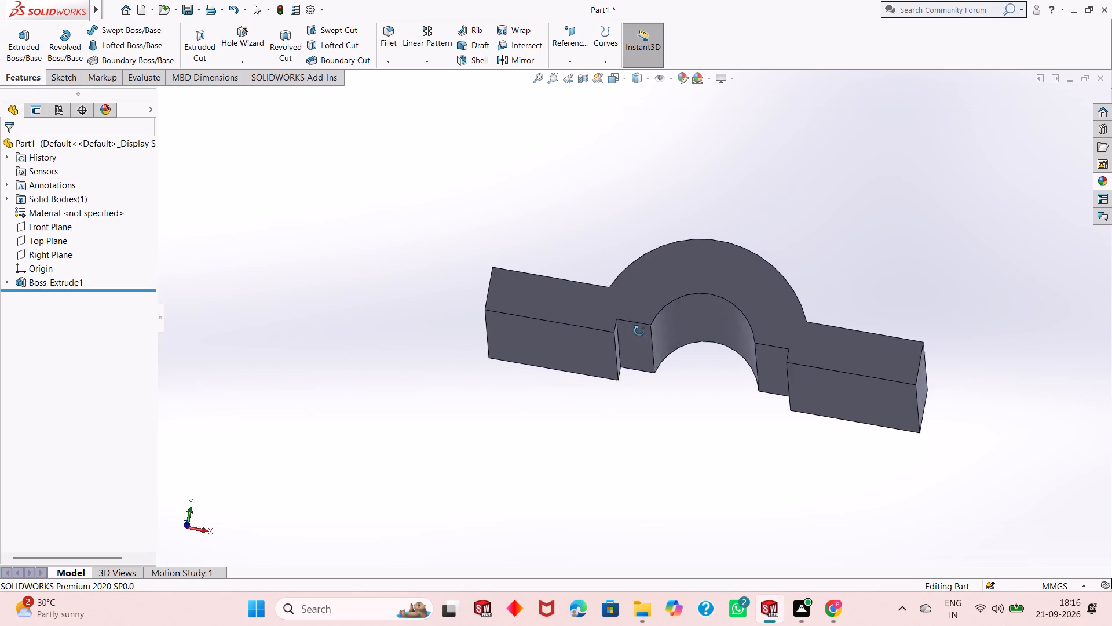
{"action": "middle_click_drag", "start_coordinate": [639, 331], "coordinate": [488, 323]}
{"action": "scroll", "coordinate": [641, 267], "scroll_direction": "down", "scroll_amount": 3}
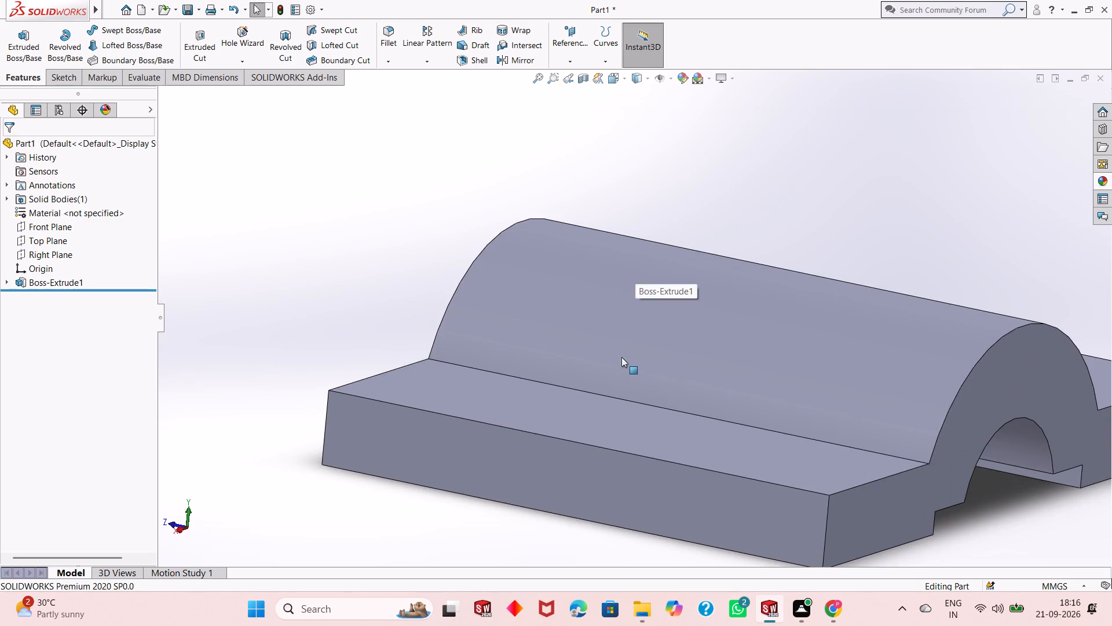
{"action": "middle_click_drag", "start_coordinate": [621, 358], "coordinate": [738, 333]}
{"action": "scroll", "coordinate": [671, 354], "scroll_direction": "up", "scroll_amount": 2}
{"action": "middle_click_drag", "start_coordinate": [648, 363], "coordinate": [658, 380]}
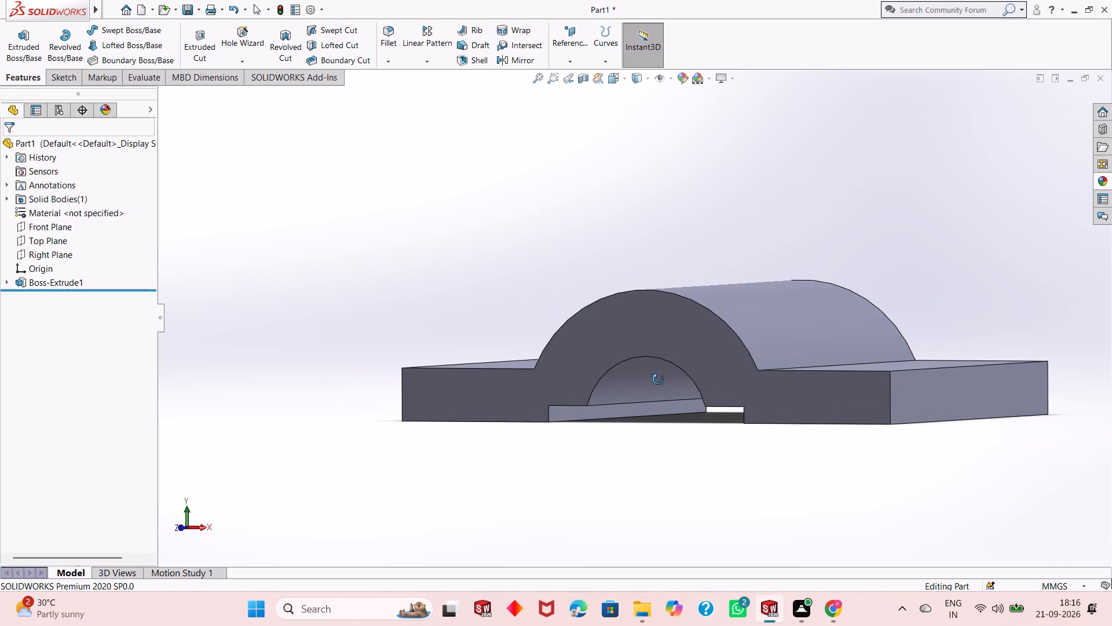
{"action": "middle_click_drag", "start_coordinate": [658, 380], "coordinate": [660, 373]}
{"action": "scroll", "coordinate": [664, 374], "scroll_direction": "up", "scroll_amount": 1}
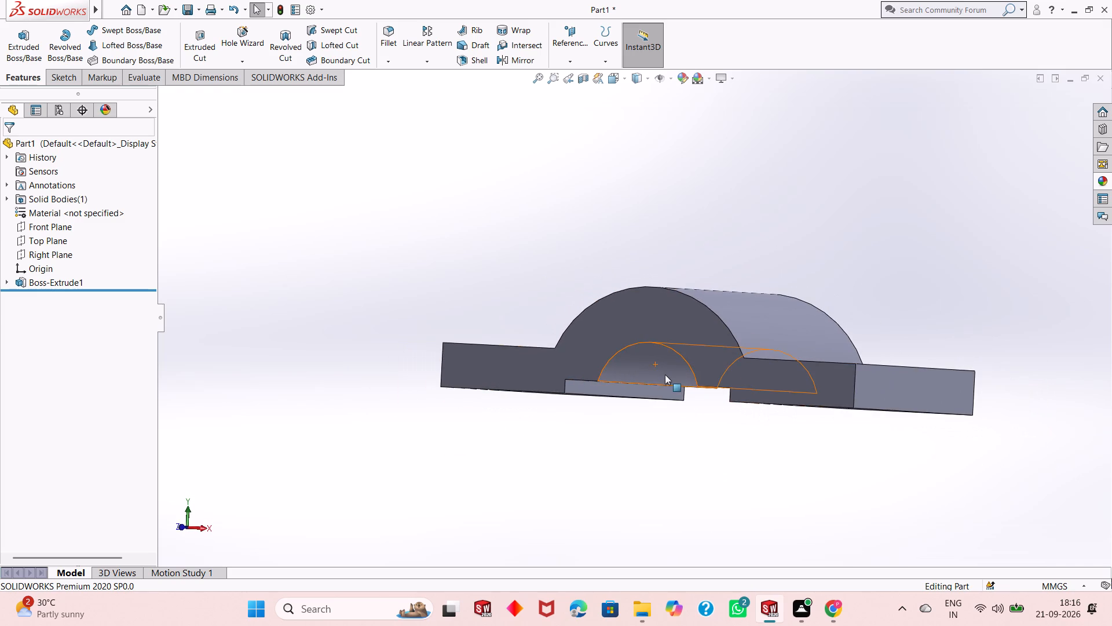
{"action": "scroll", "coordinate": [719, 439], "scroll_direction": "up", "scroll_amount": 1}
{"action": "middle_click_drag", "start_coordinate": [716, 439], "coordinate": [734, 358]}
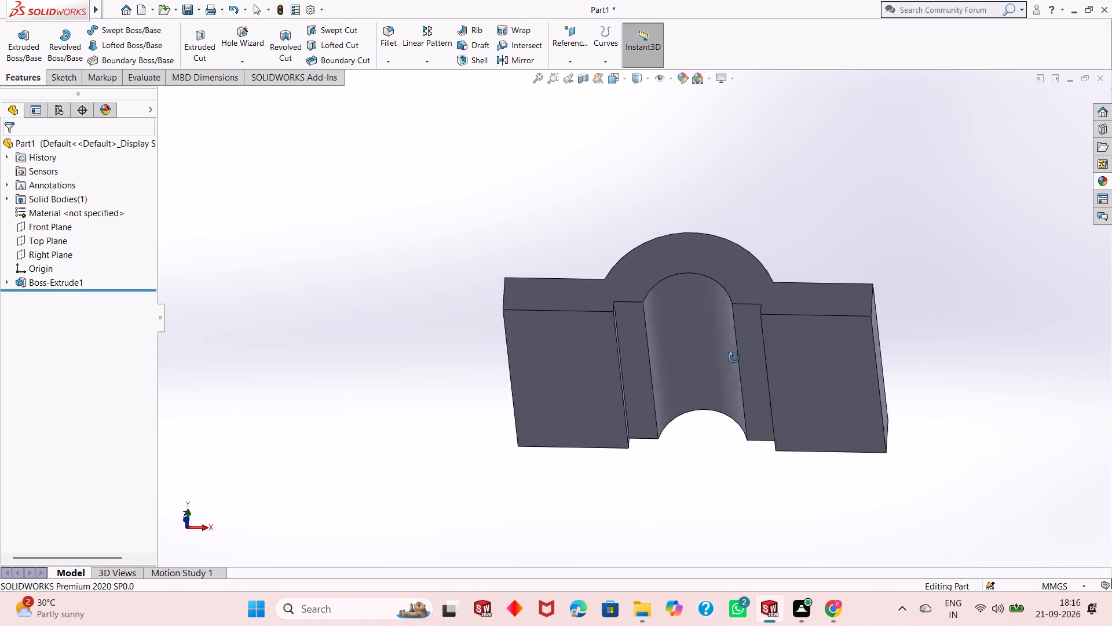
{"action": "middle_click_drag", "start_coordinate": [734, 358], "coordinate": [739, 351]}
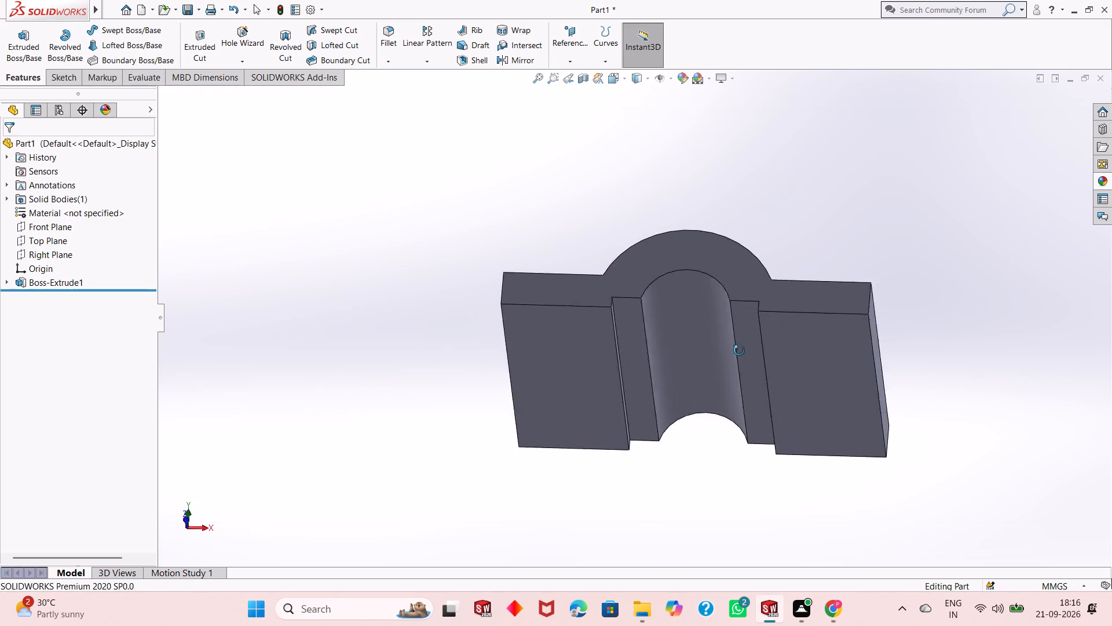
Examine the extruded body from below and from the front, including the semicircular bore, the stepped recess and the arched top.
{"action": "middle_click_drag", "start_coordinate": [739, 351], "coordinate": [703, 417]}
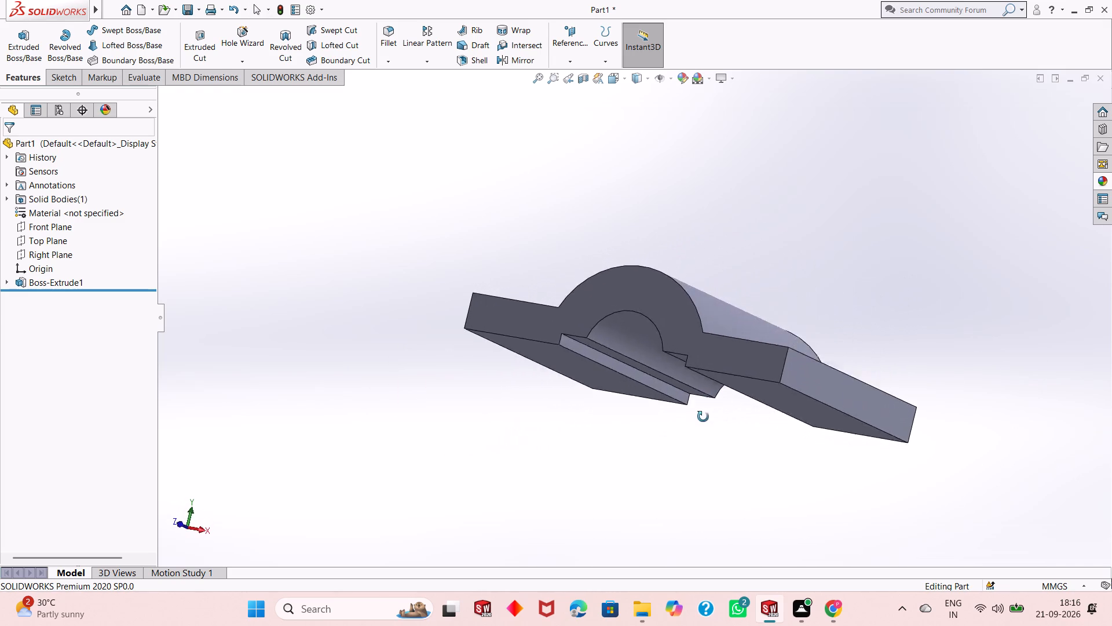
{"action": "middle_click_drag", "start_coordinate": [703, 417], "coordinate": [744, 354]}
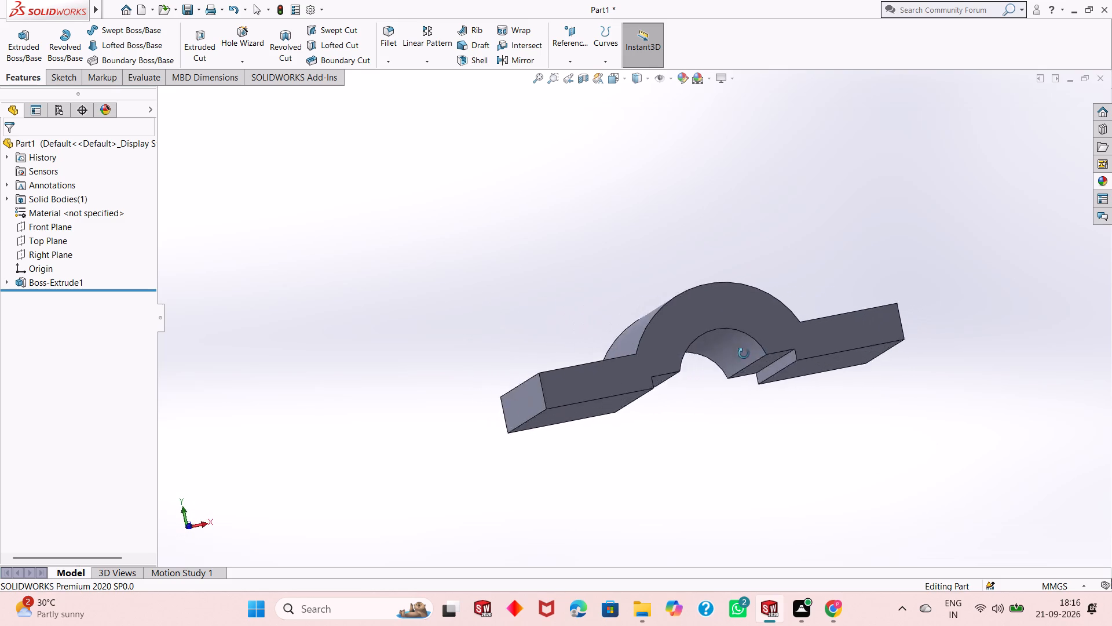
{"action": "middle_click_drag", "start_coordinate": [744, 354], "coordinate": [707, 354]}
{"action": "scroll", "coordinate": [681, 356], "scroll_direction": "down", "scroll_amount": 3}
{"action": "middle_click_drag", "start_coordinate": [656, 403], "coordinate": [672, 365]}
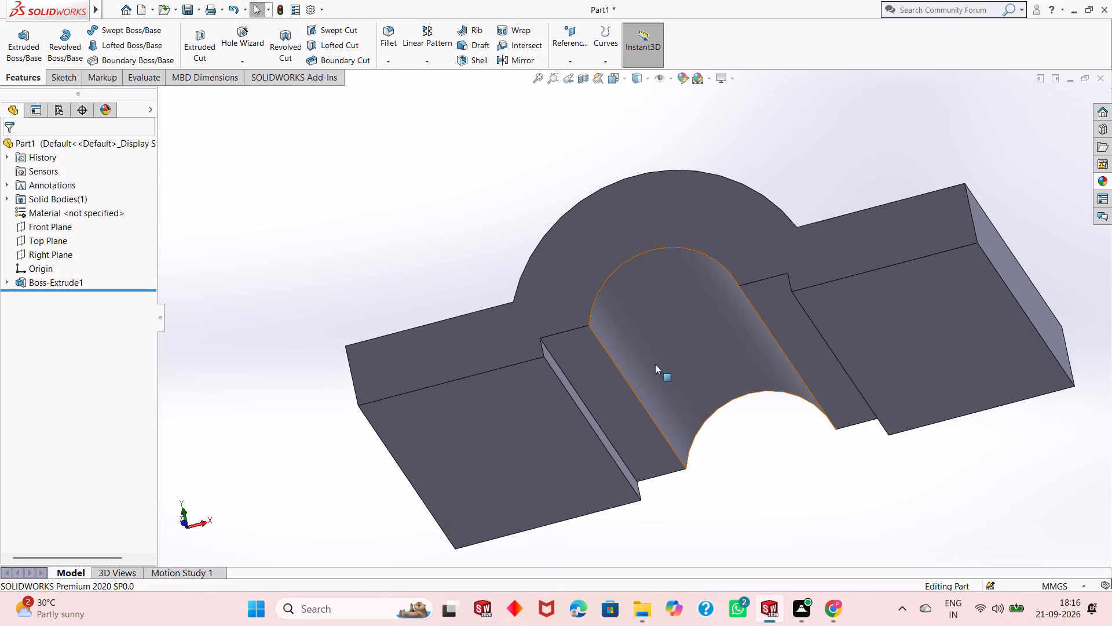
{"action": "scroll", "coordinate": [643, 368], "scroll_direction": "down", "scroll_amount": 2}
{"action": "middle_click_drag", "start_coordinate": [678, 410], "coordinate": [651, 410]}
{"action": "scroll", "coordinate": [606, 413], "scroll_direction": "down", "scroll_amount": 2}
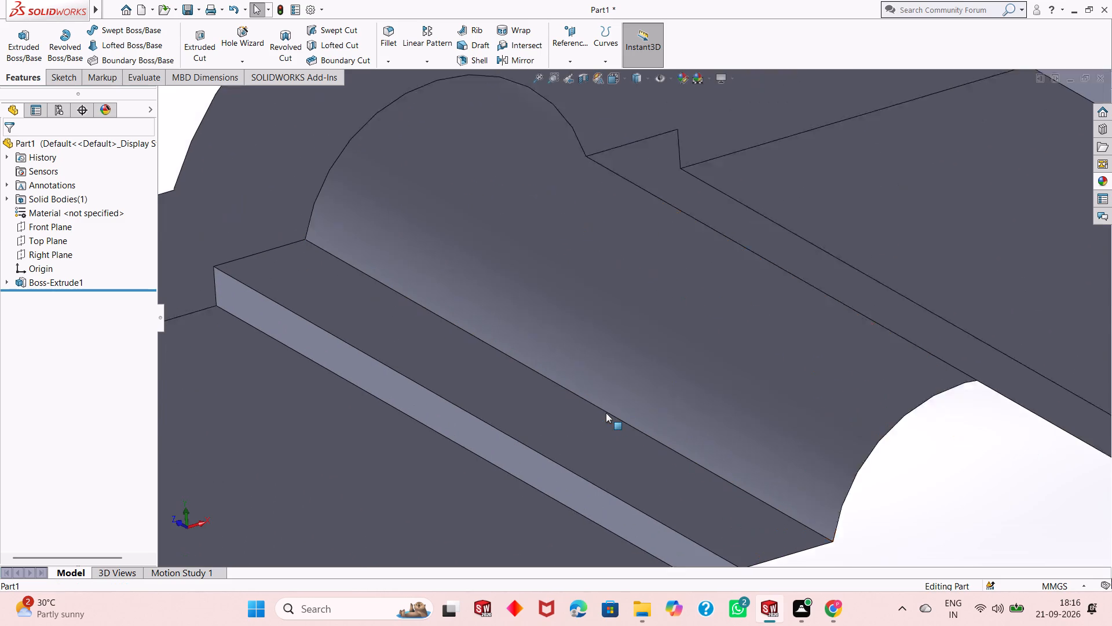
{"action": "scroll", "coordinate": [606, 413], "scroll_direction": "down", "scroll_amount": 1}
{"action": "scroll", "coordinate": [609, 413], "scroll_direction": "up", "scroll_amount": 4}
{"action": "scroll", "coordinate": [614, 413], "scroll_direction": "down", "scroll_amount": 1}
{"action": "middle_click_drag", "start_coordinate": [614, 413], "coordinate": [590, 414]}
{"action": "scroll", "coordinate": [590, 414], "scroll_direction": "down", "scroll_amount": 2}
{"action": "scroll", "coordinate": [590, 414], "scroll_direction": "up", "scroll_amount": 4}
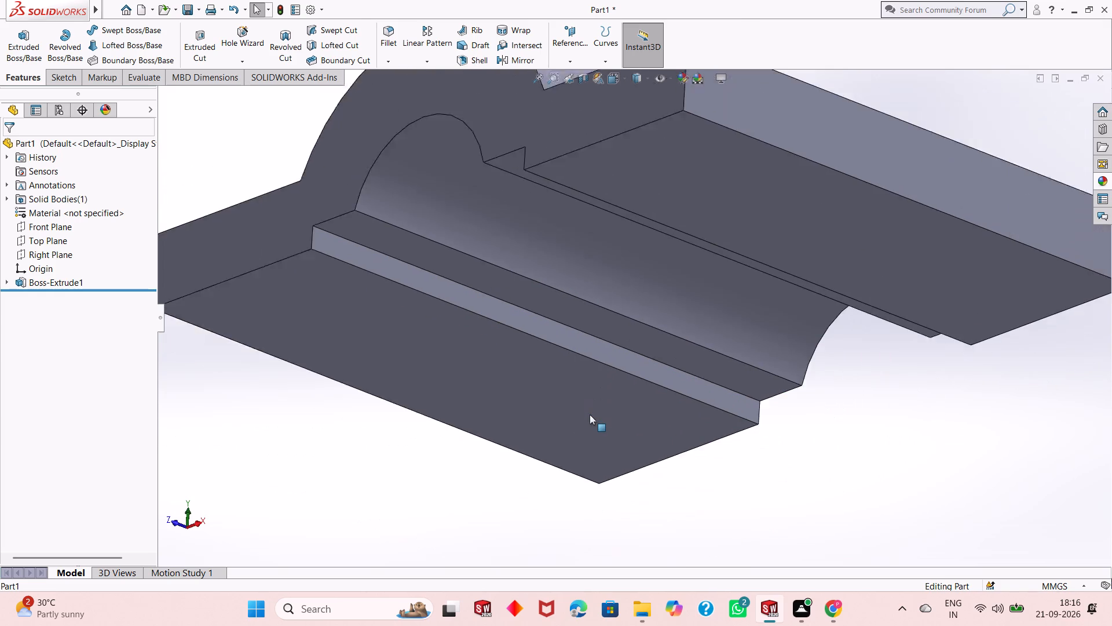
{"action": "scroll", "coordinate": [590, 414], "scroll_direction": "up", "scroll_amount": 4}
{"action": "scroll", "coordinate": [650, 193], "scroll_direction": "down", "scroll_amount": 4}
{"action": "middle_click_drag", "start_coordinate": [584, 297], "coordinate": [590, 395]}
{"action": "scroll", "coordinate": [598, 383], "scroll_direction": "up", "scroll_amount": 5}
{"action": "scroll", "coordinate": [654, 232], "scroll_direction": "down", "scroll_amount": 4}
{"action": "middle_click_drag", "start_coordinate": [594, 318], "coordinate": [635, 315]}
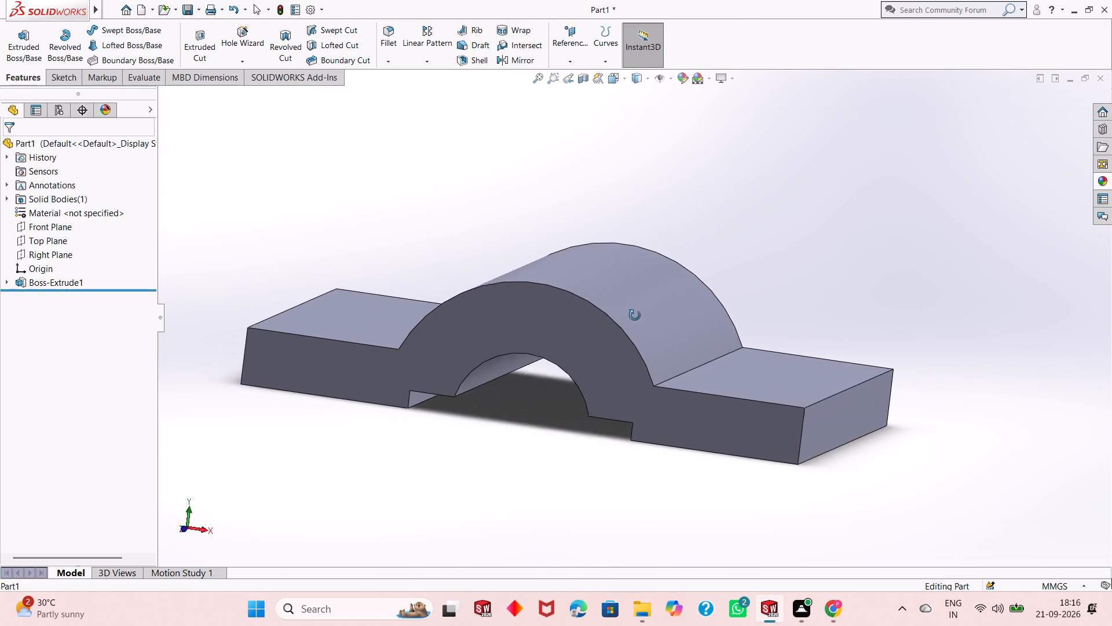
{"action": "middle_click_drag", "start_coordinate": [635, 315], "coordinate": [627, 316]}
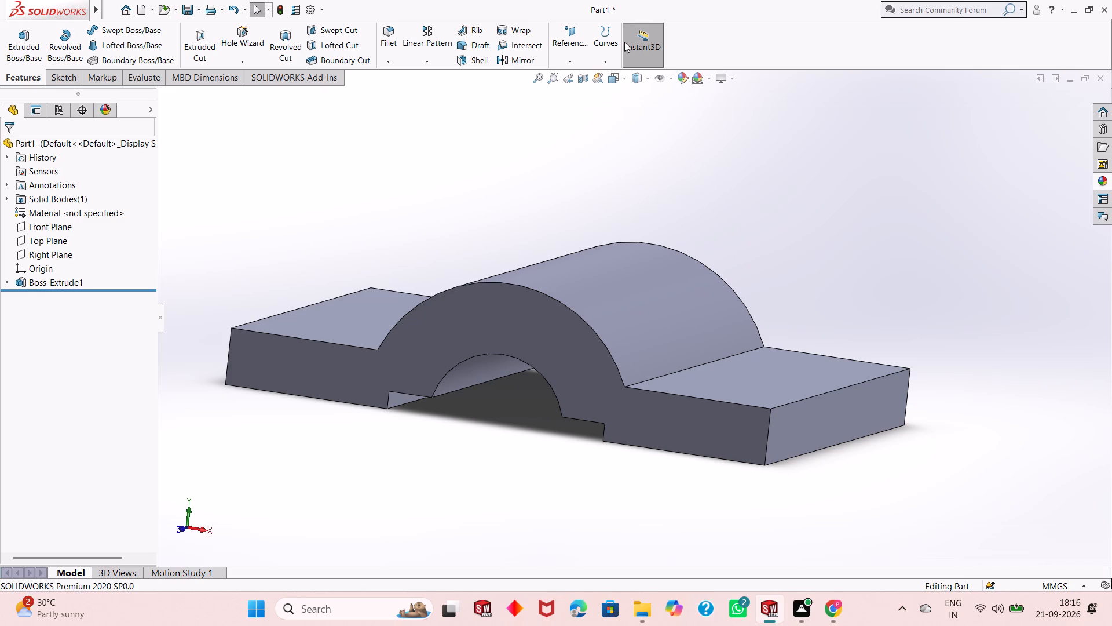
Create a reference plane parallel to the Top Plane, offset 45 mm above it.
{"action": "left_click", "coordinate": [570, 63]}
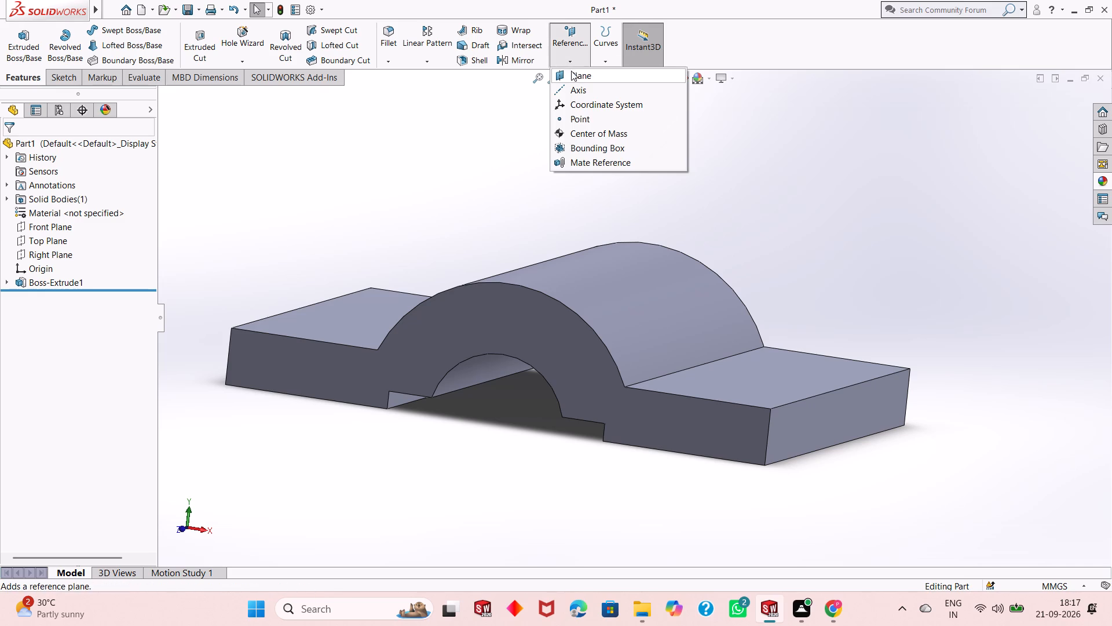
{"action": "left_click", "coordinate": [572, 71]}
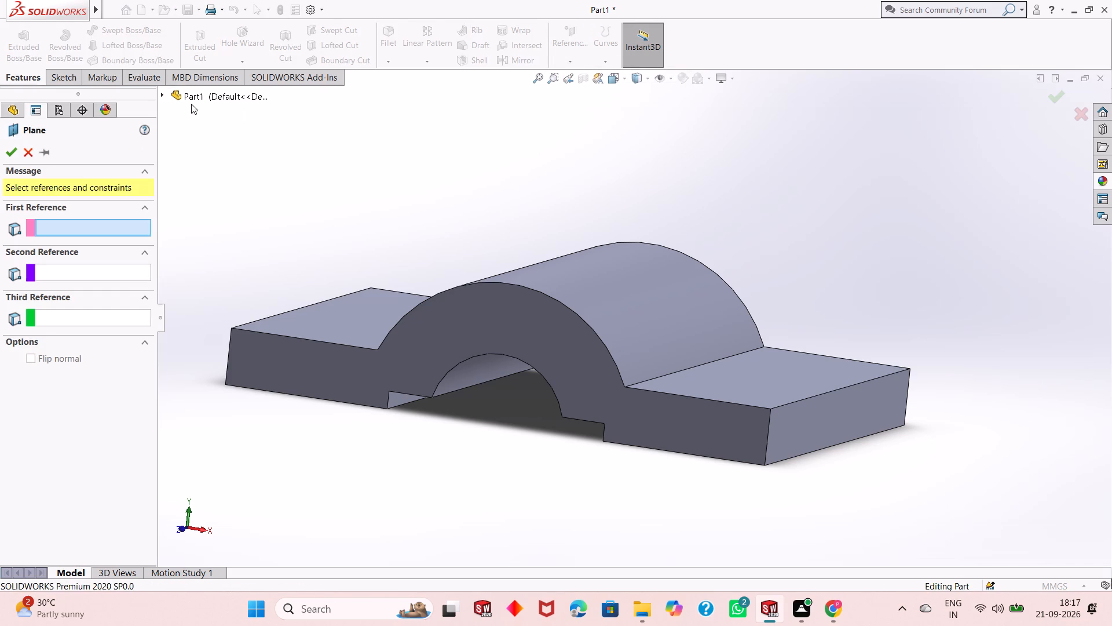
{"action": "left_click", "coordinate": [184, 97]}
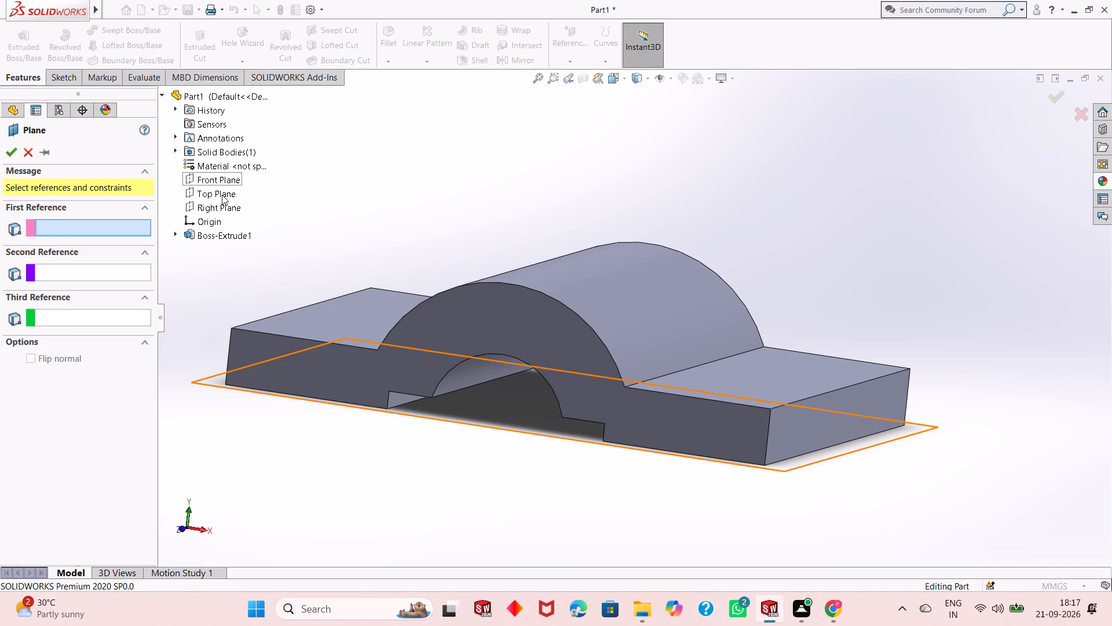
{"action": "left_click", "coordinate": [222, 195]}
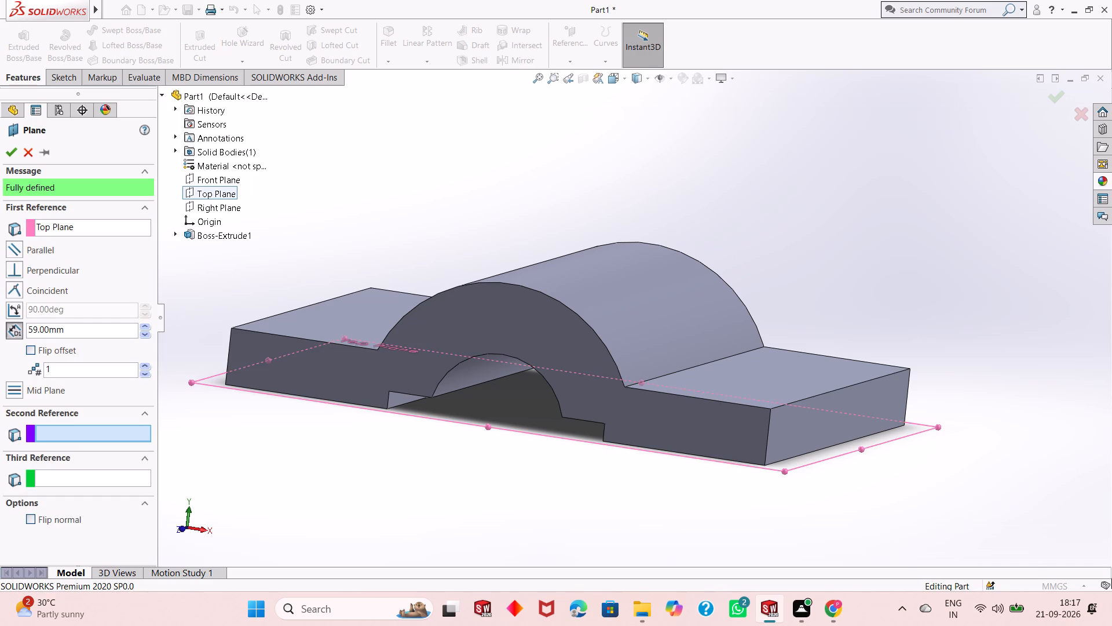
{"action": "double_click", "coordinate": [86, 332]}
{"action": "key", "text": "0"}
{"action": "key", "text": "Return"}
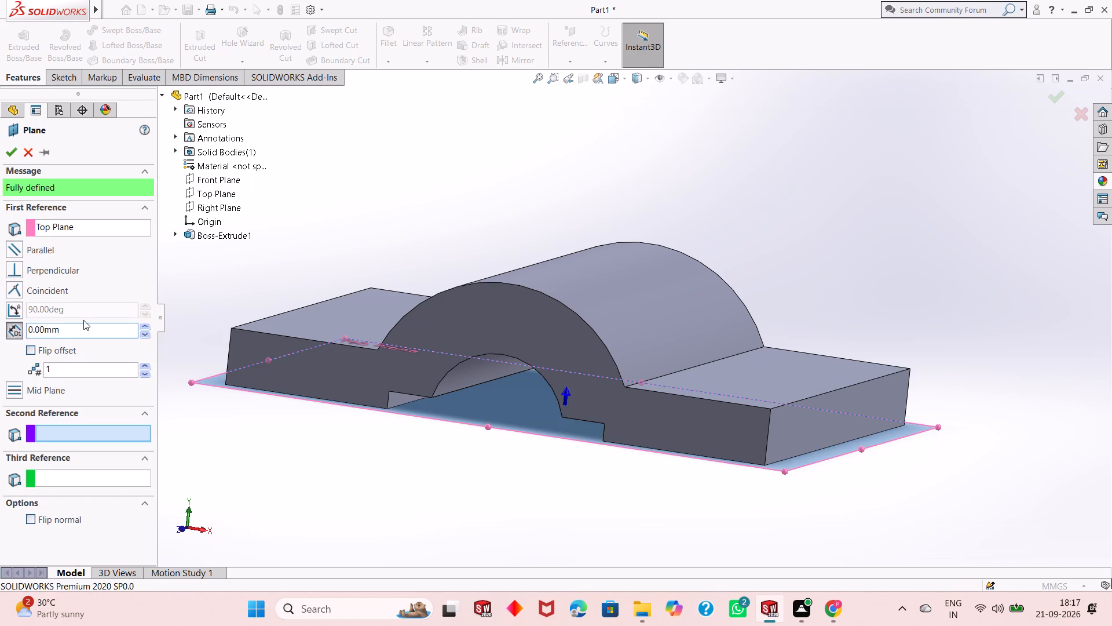
{"action": "left_click", "coordinate": [83, 320]}
{"action": "double_click", "coordinate": [82, 330]}
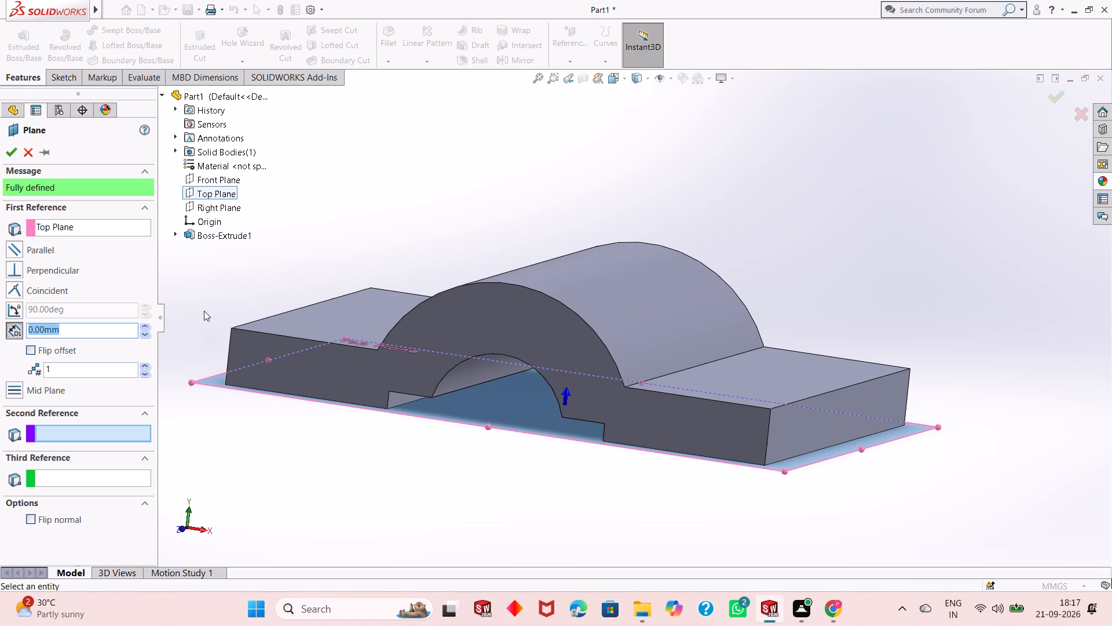
{"action": "type", "text": "45"}
{"action": "key", "text": "Return"}
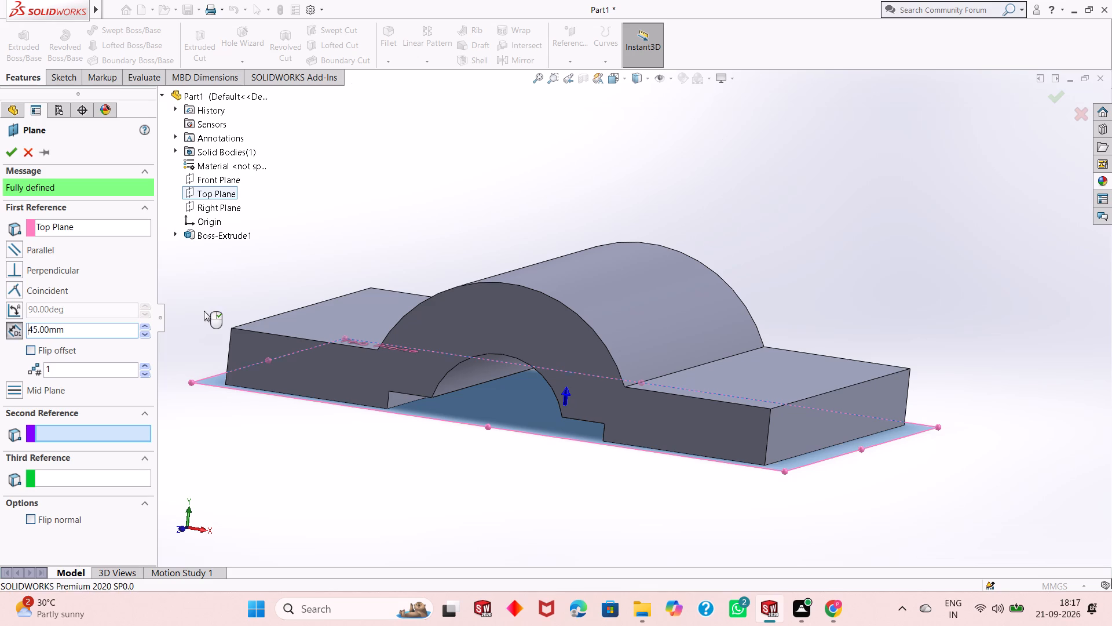
{"action": "left_click", "coordinate": [15, 149]}
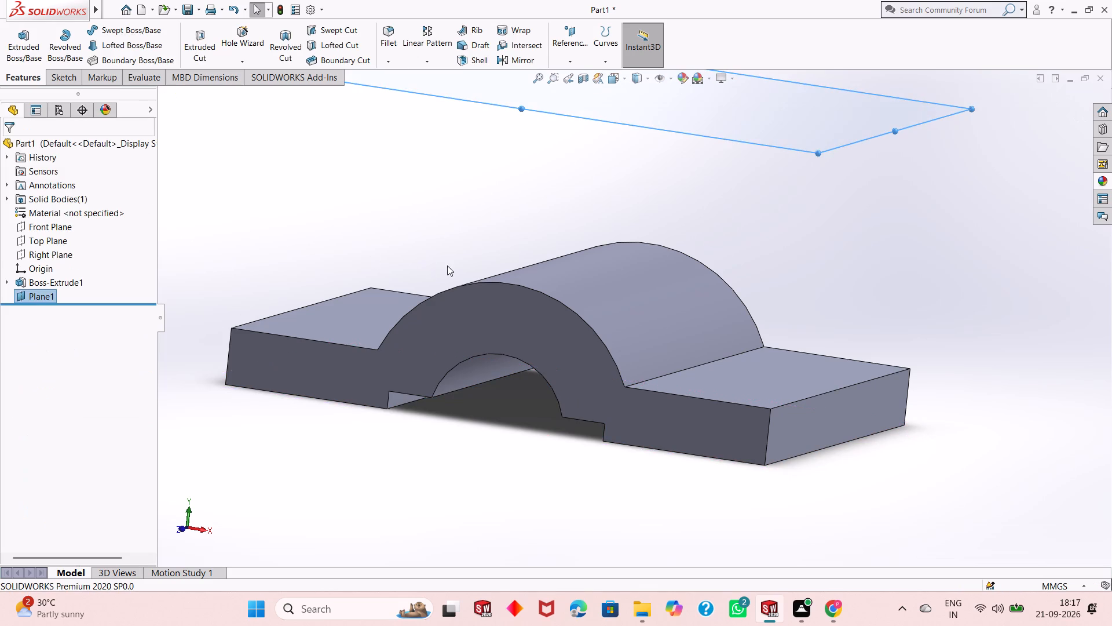
Start a sketch on the new offset plane and draw a circle about 35 mm in diameter near the middle of the arched top.
{"action": "scroll", "coordinate": [452, 265], "scroll_direction": "up", "scroll_amount": 4}
{"action": "left_click", "coordinate": [541, 181]}
{"action": "right_click", "coordinate": [541, 181]}
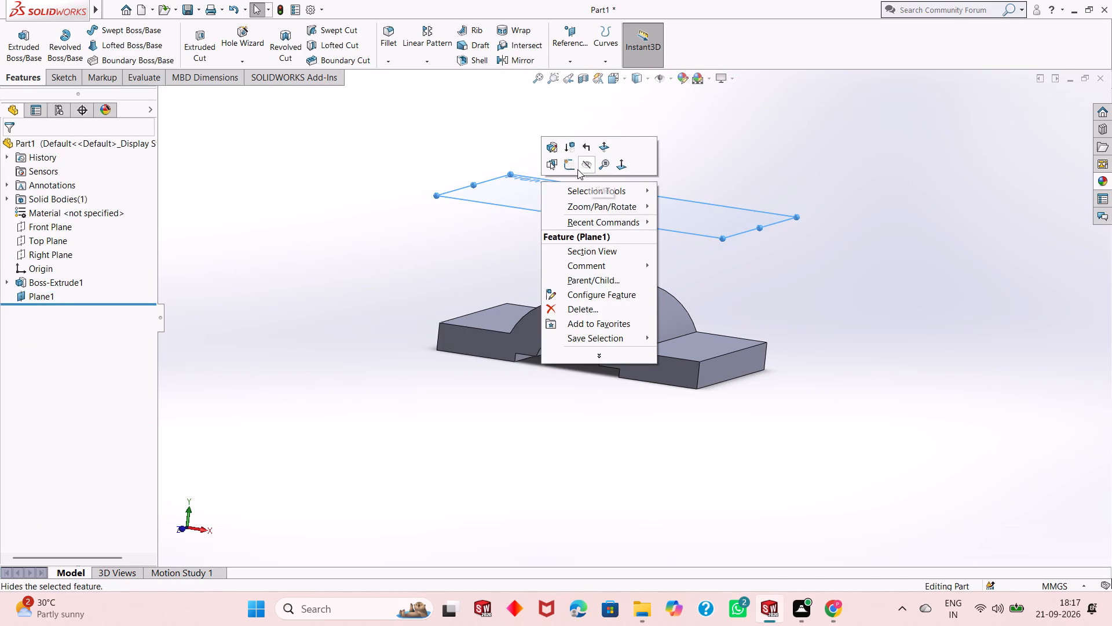
{"action": "left_click", "coordinate": [572, 169]}
{"action": "key", "text": "ctrl+8"}
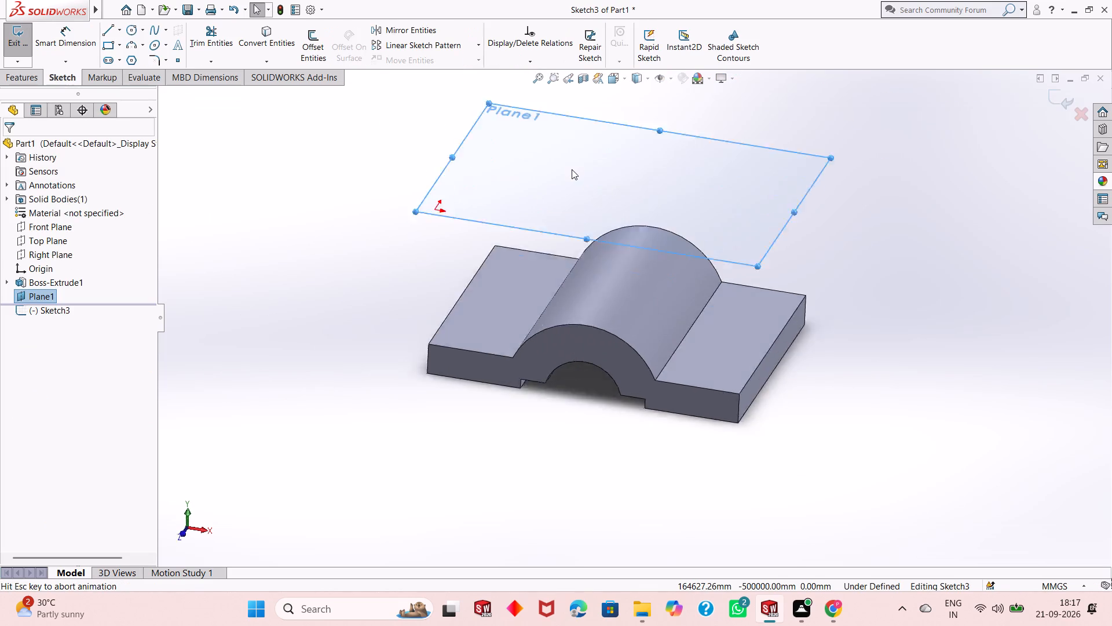
{"action": "key", "text": "Escape"}
{"action": "scroll", "coordinate": [609, 225], "scroll_direction": "up", "scroll_amount": 2}
{"action": "scroll", "coordinate": [685, 307], "scroll_direction": "up", "scroll_amount": 1}
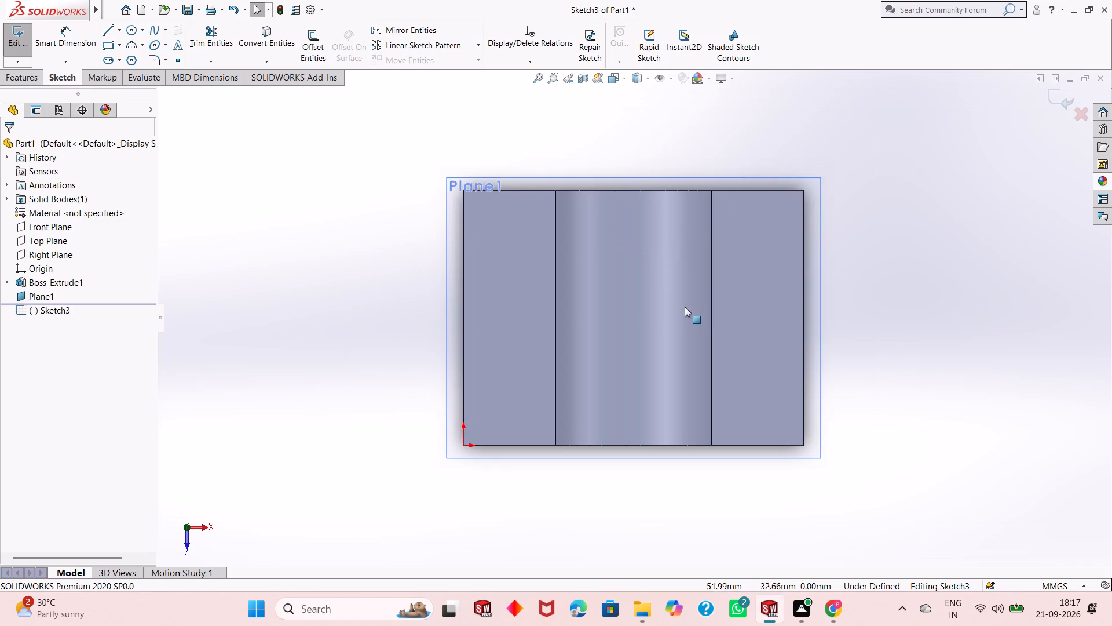
{"action": "scroll", "coordinate": [670, 297], "scroll_direction": "down", "scroll_amount": 1}
{"action": "scroll", "coordinate": [651, 274], "scroll_direction": "up", "scroll_amount": 1}
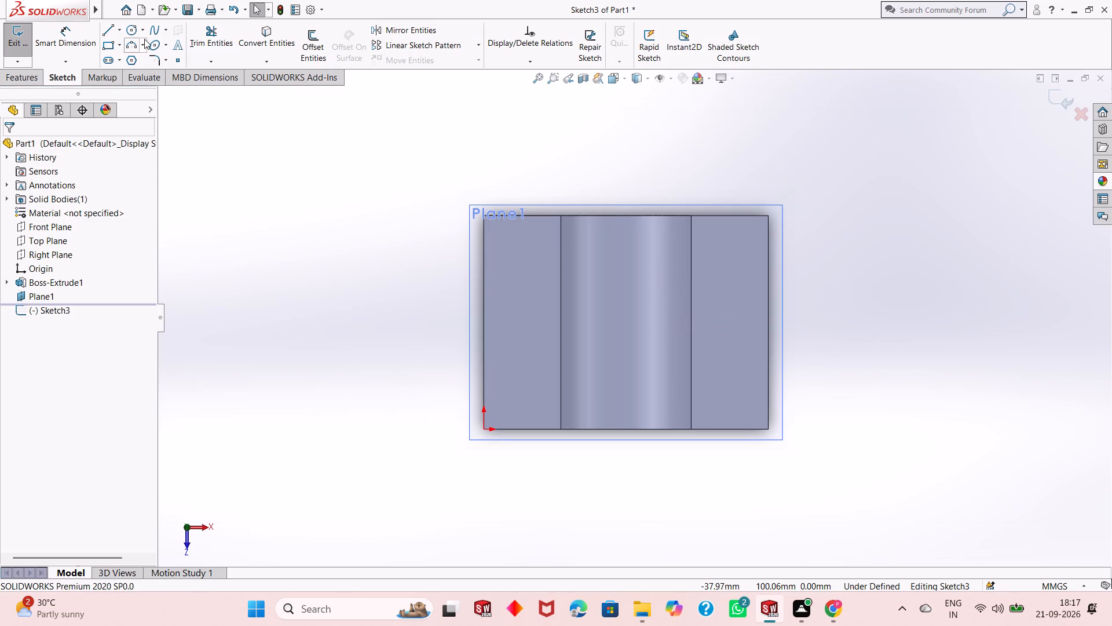
{"action": "left_click", "coordinate": [131, 28]}
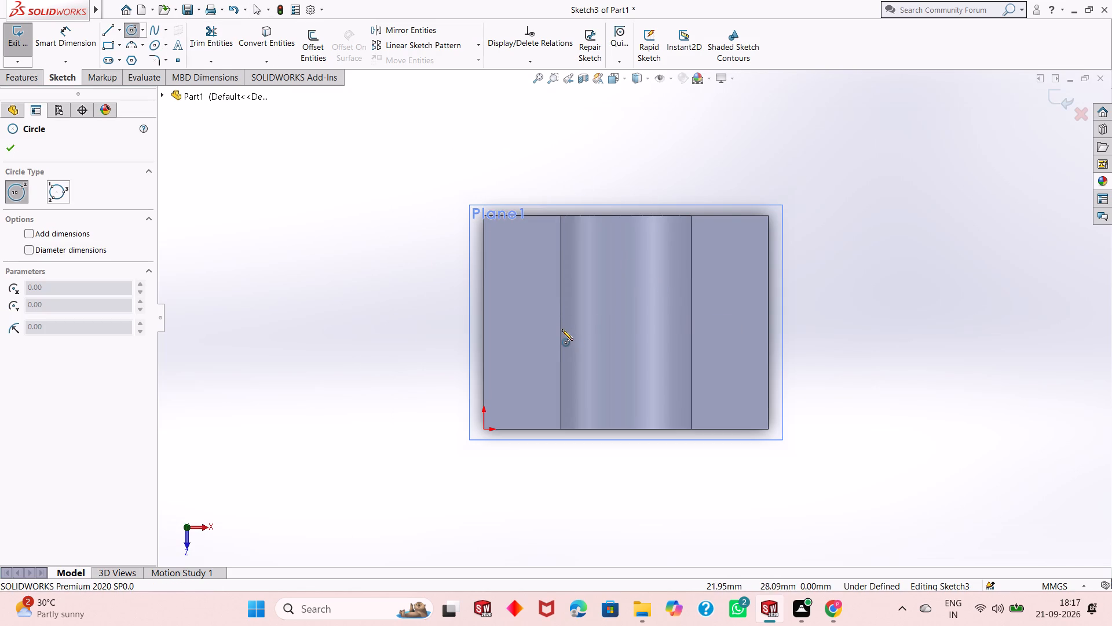
{"action": "left_click", "coordinate": [625, 316]}
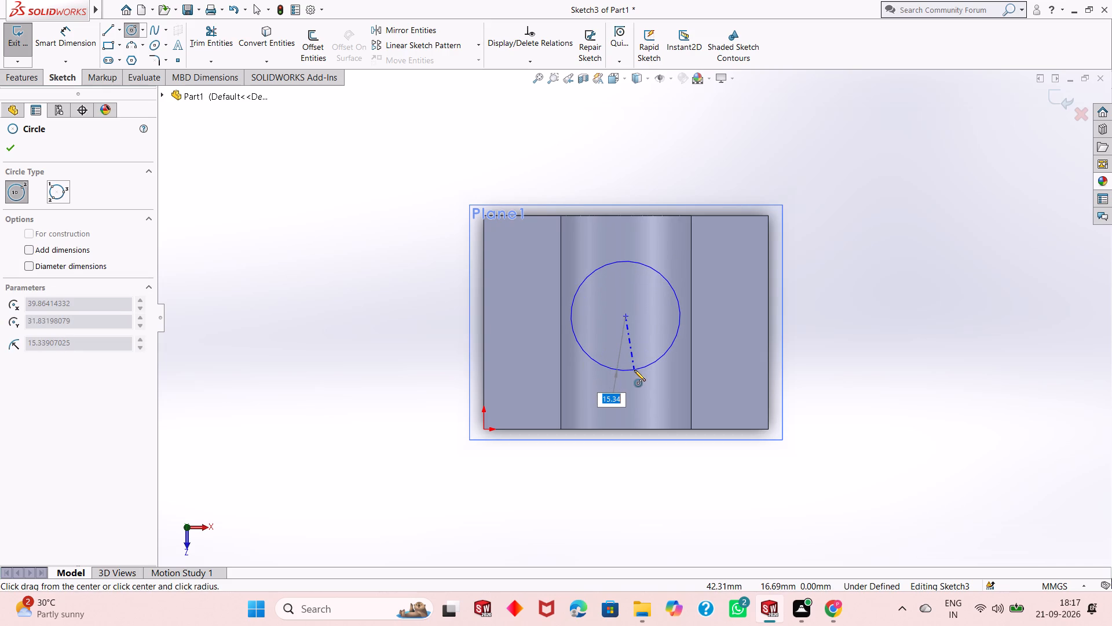
{"action": "left_click", "coordinate": [635, 378]}
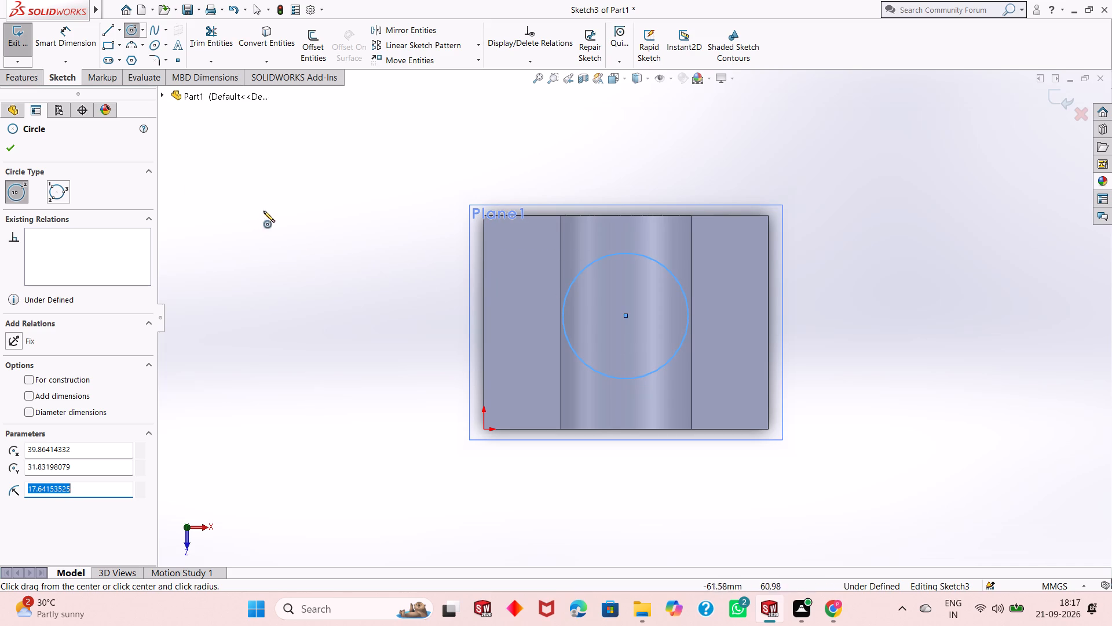
{"action": "left_click", "coordinate": [16, 151]}
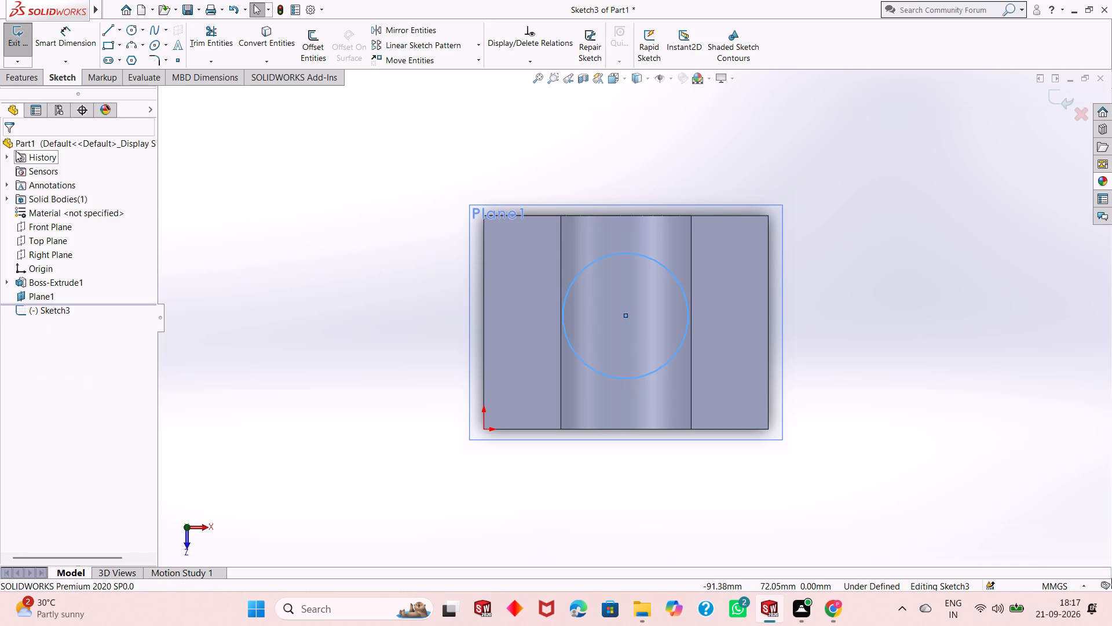
Dimension the circle's diameter as 45 mm.
{"action": "left_click", "coordinate": [61, 43]}
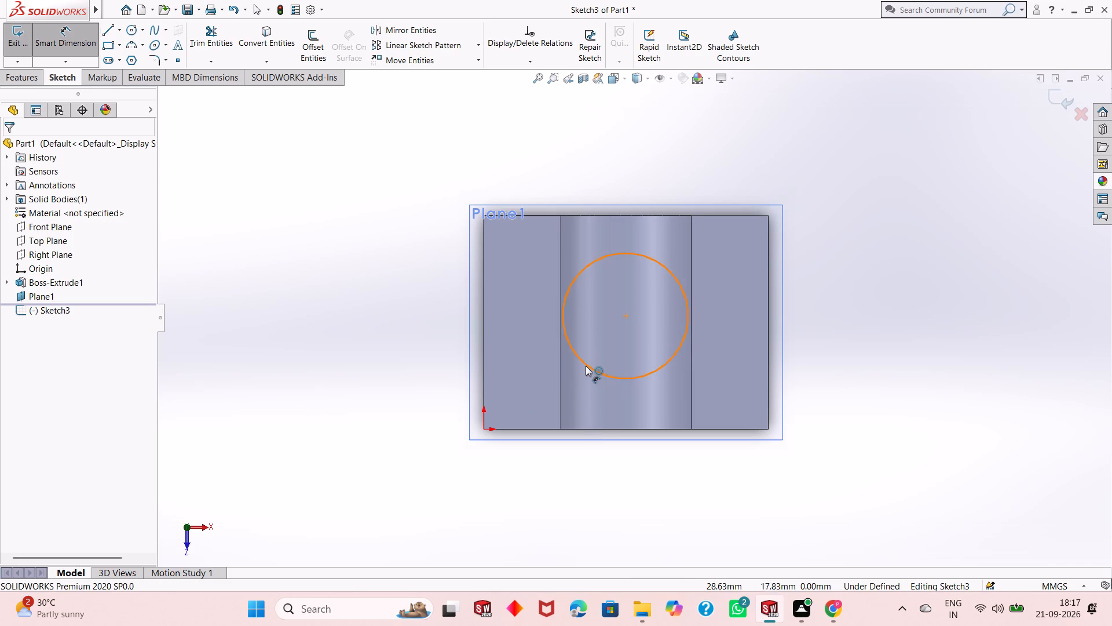
{"action": "left_click", "coordinate": [586, 365]}
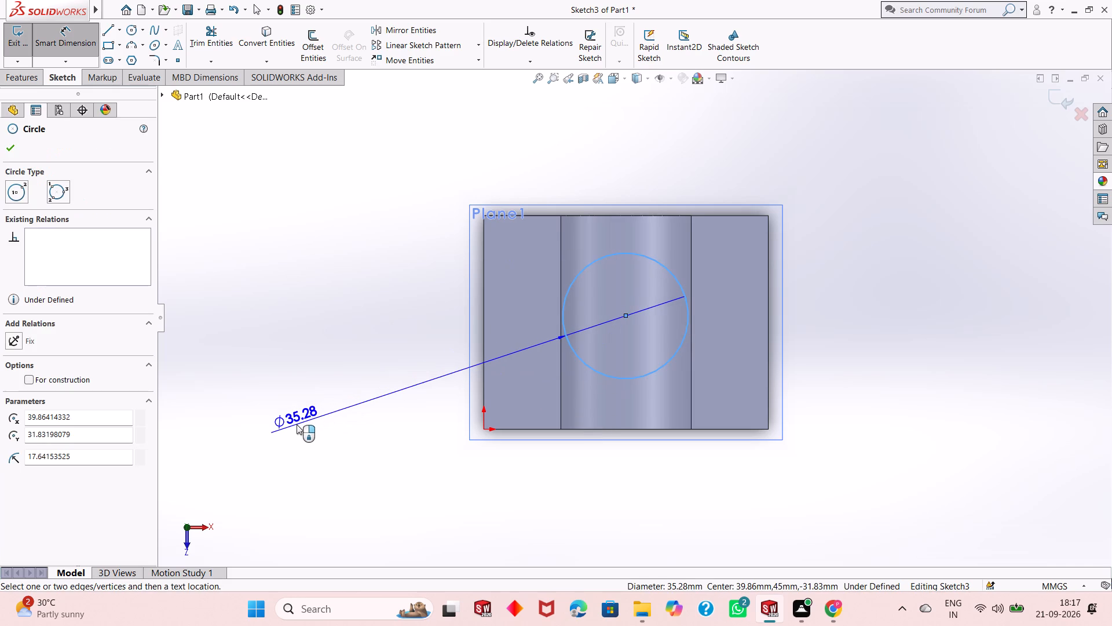
{"action": "left_click", "coordinate": [297, 424]}
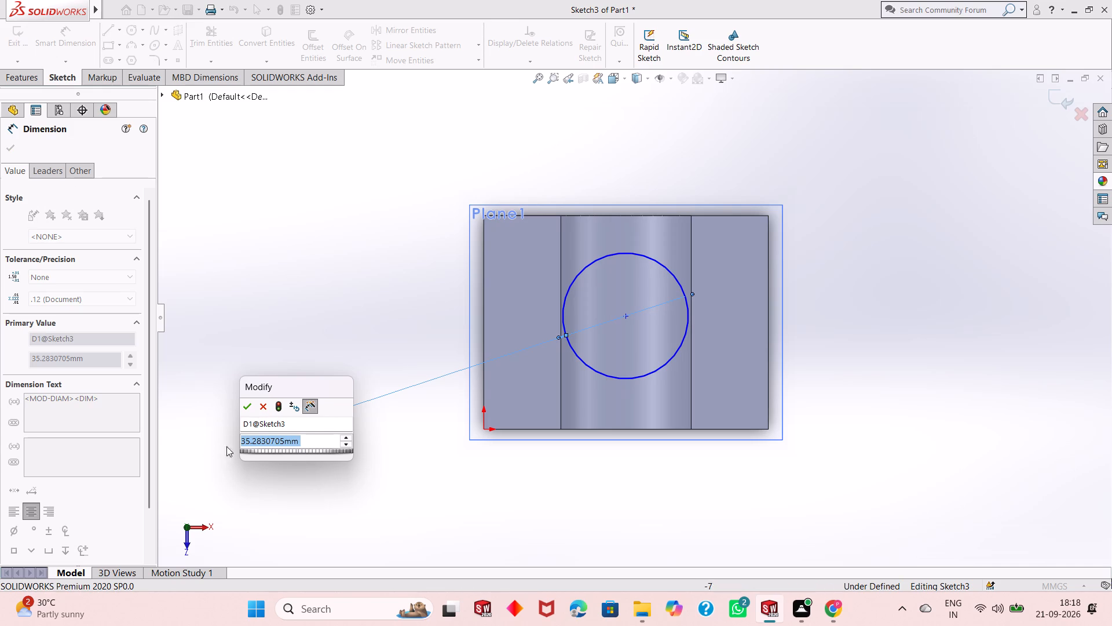
{"action": "type", "text": "45"}
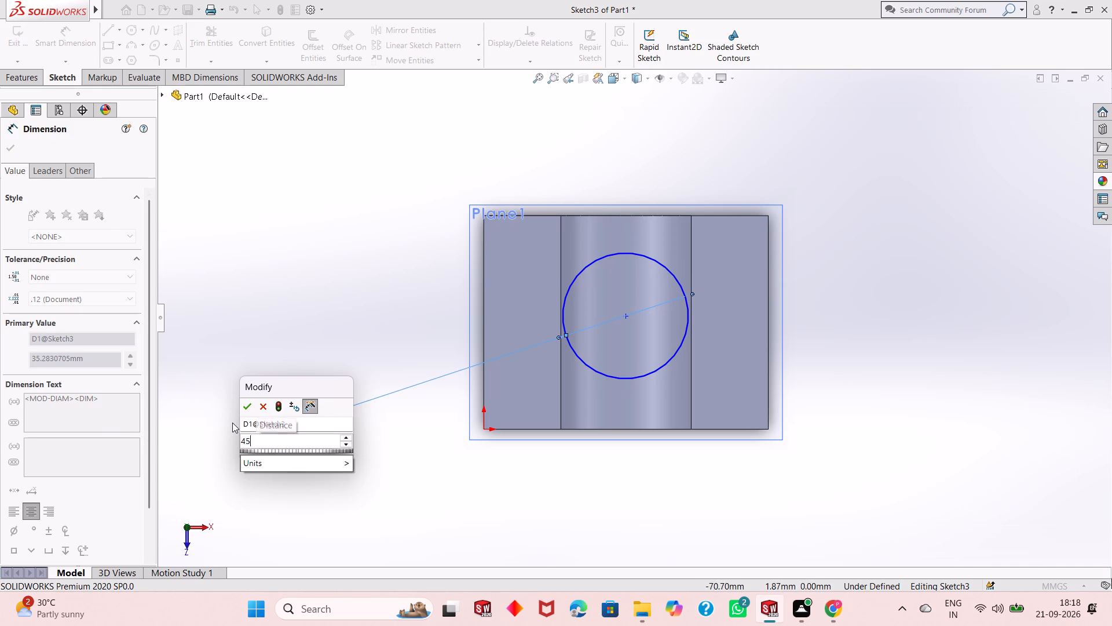
{"action": "key", "text": "Return"}
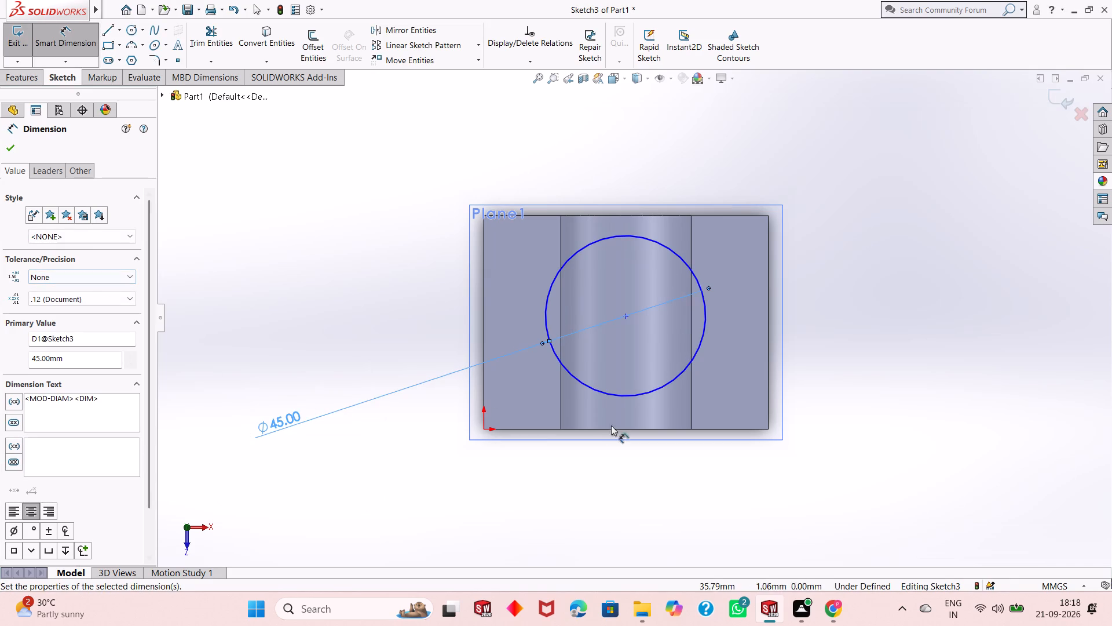
Locate the circle's centre 40 mm horizontally and 30 mm vertically from the origin with dimensions.
{"action": "left_click", "coordinate": [625, 318]}
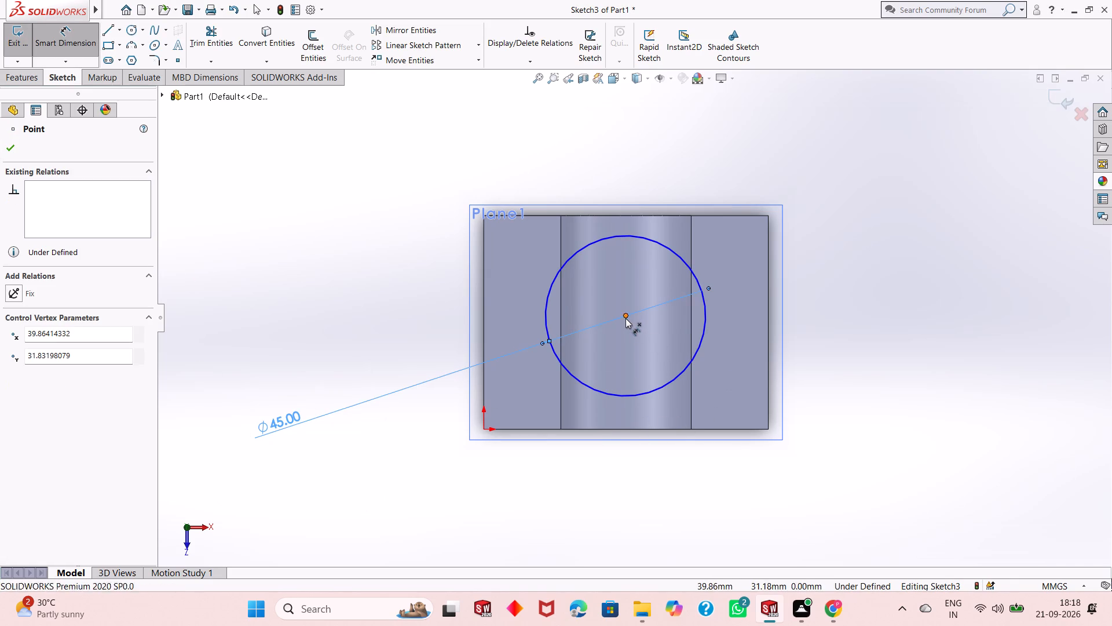
{"action": "left_click", "coordinate": [481, 431]}
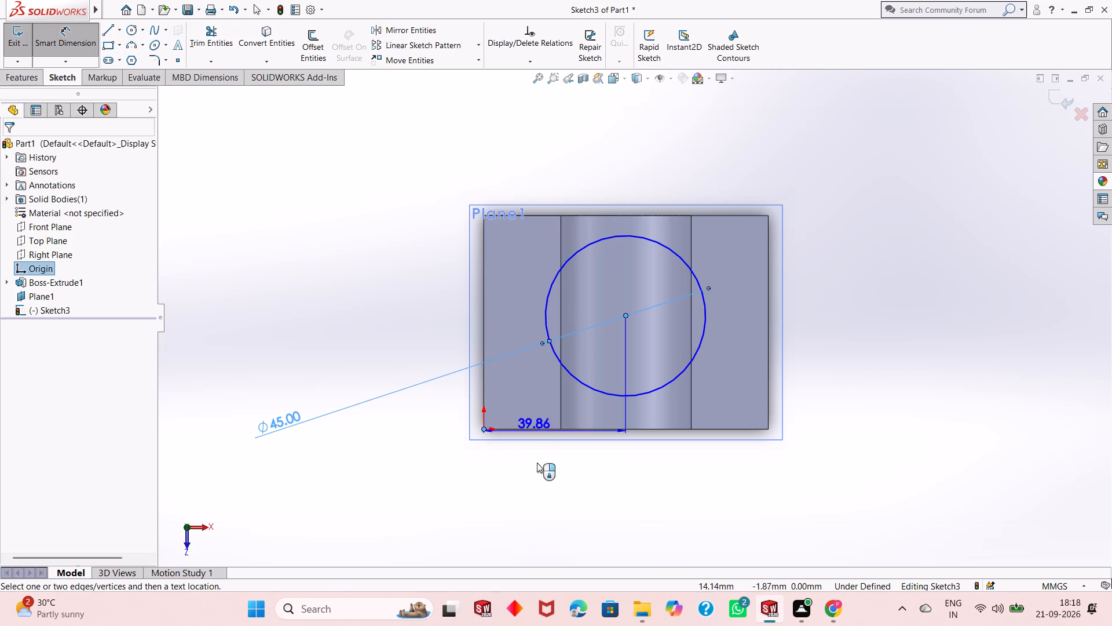
{"action": "left_click", "coordinate": [544, 489]}
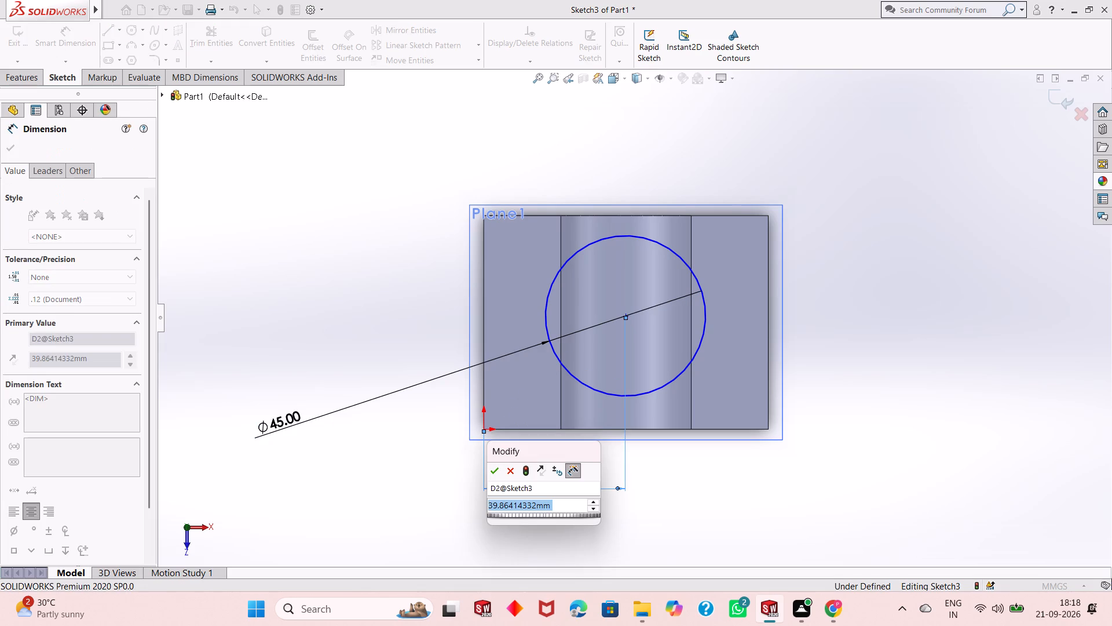
{"action": "type", "text": "40"}
{"action": "key", "text": "Return"}
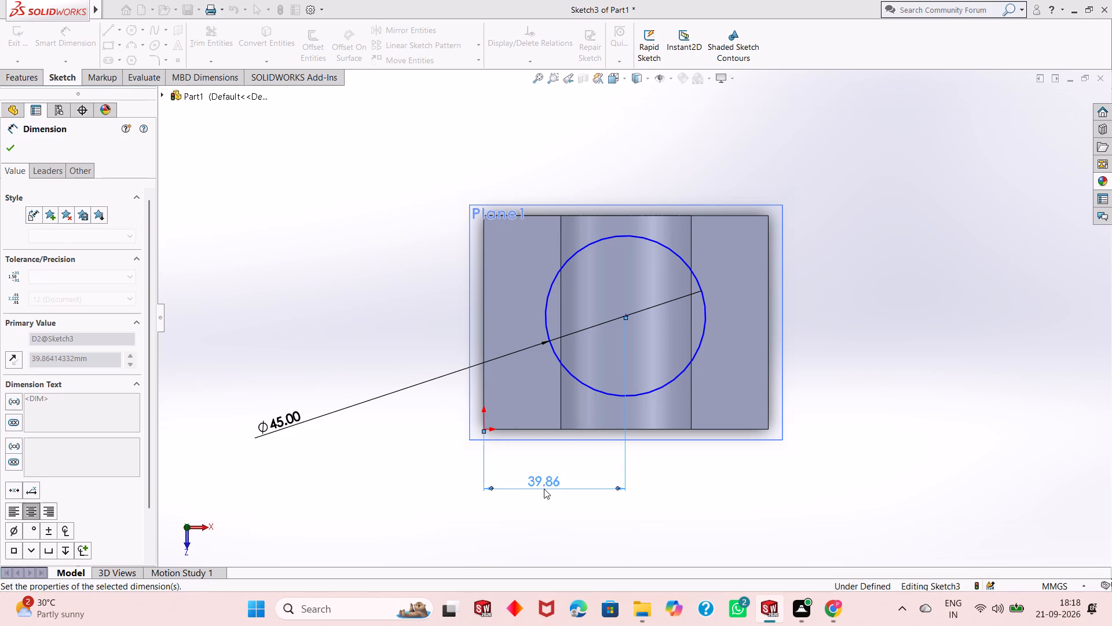
{"action": "left_click", "coordinate": [625, 314]}
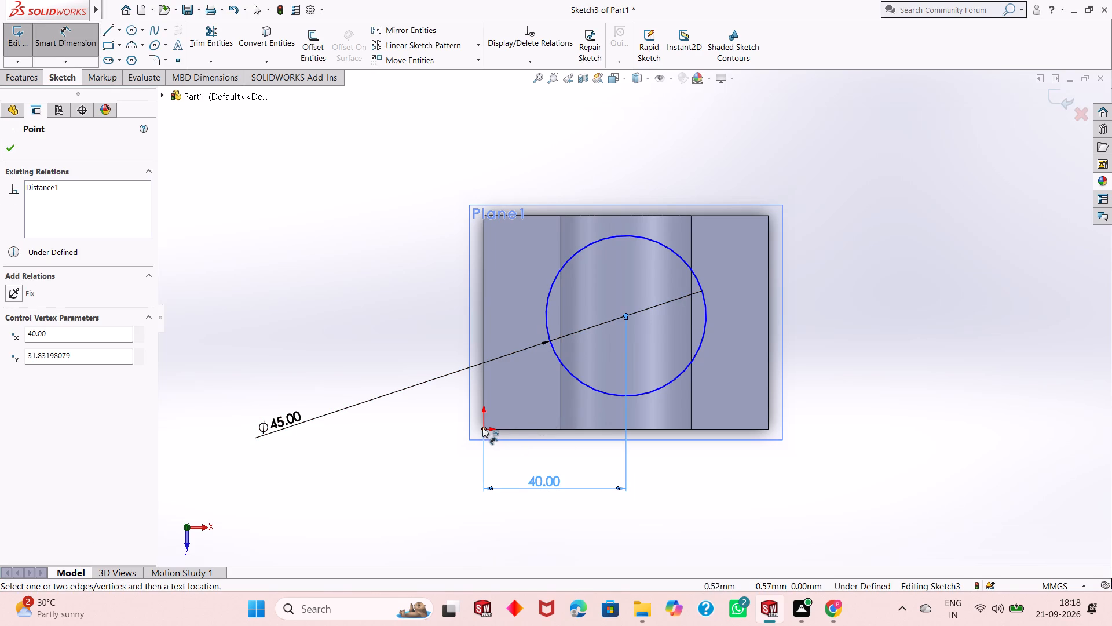
{"action": "left_click", "coordinate": [484, 427]}
{"action": "left_click", "coordinate": [332, 347]}
{"action": "type", "text": "30"}
{"action": "key", "text": "Return"}
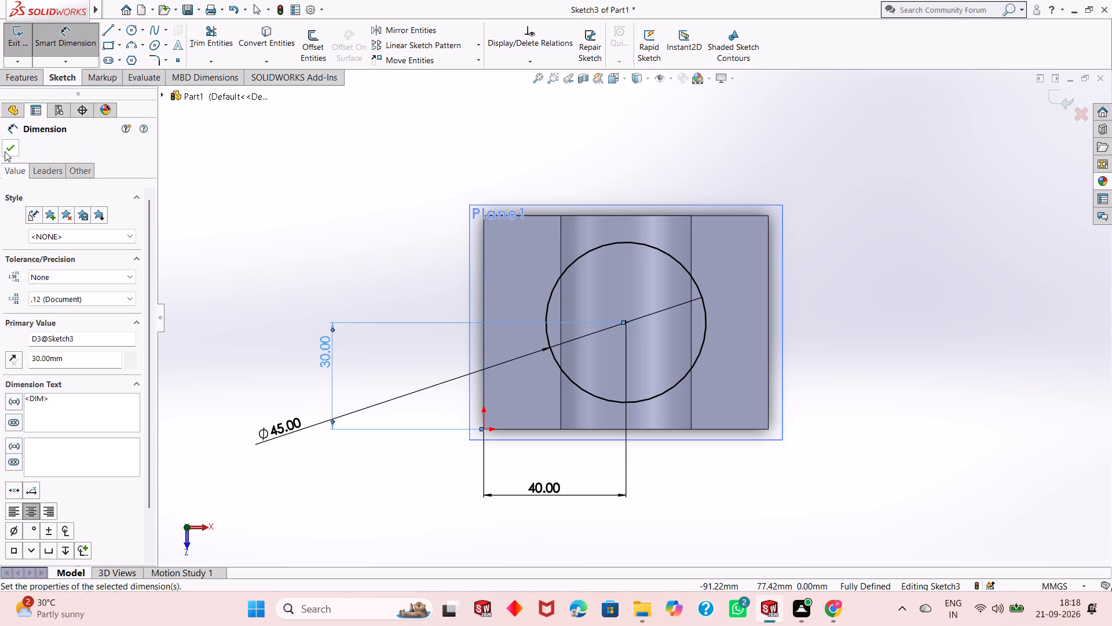
{"action": "left_click", "coordinate": [12, 151]}
{"action": "middle_click_drag", "start_coordinate": [594, 465], "coordinate": [588, 376]}
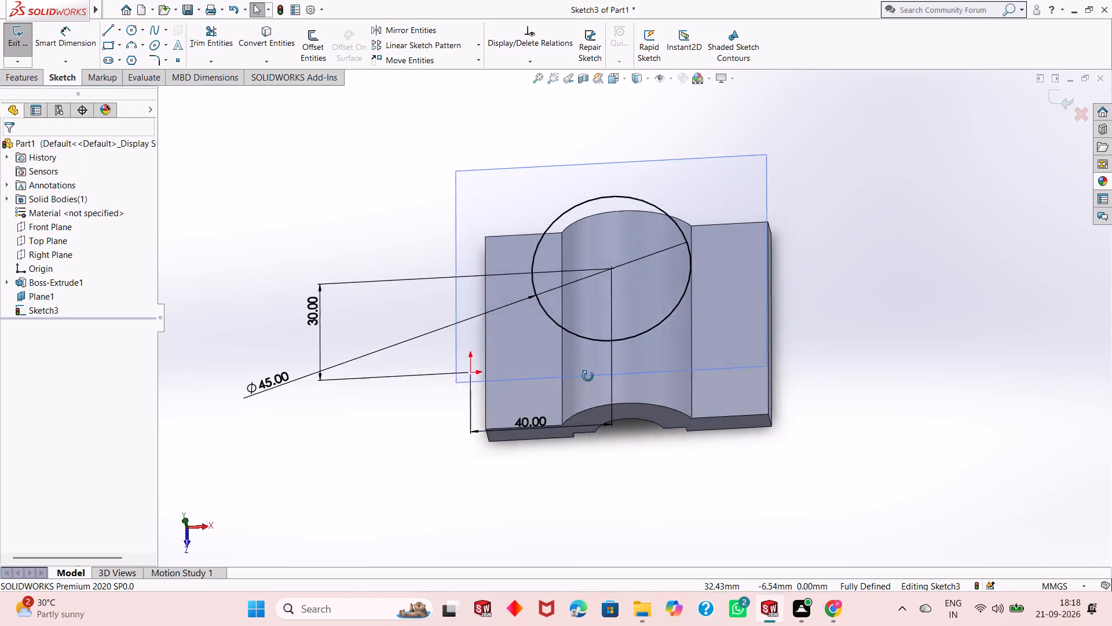
Start a Boss-Extrude of the 45 mm circle with its direction reversed, pointing down toward the arched base.
{"action": "middle_click_drag", "start_coordinate": [588, 376], "coordinate": [590, 341]}
{"action": "middle_click_drag", "start_coordinate": [659, 310], "coordinate": [649, 263]}
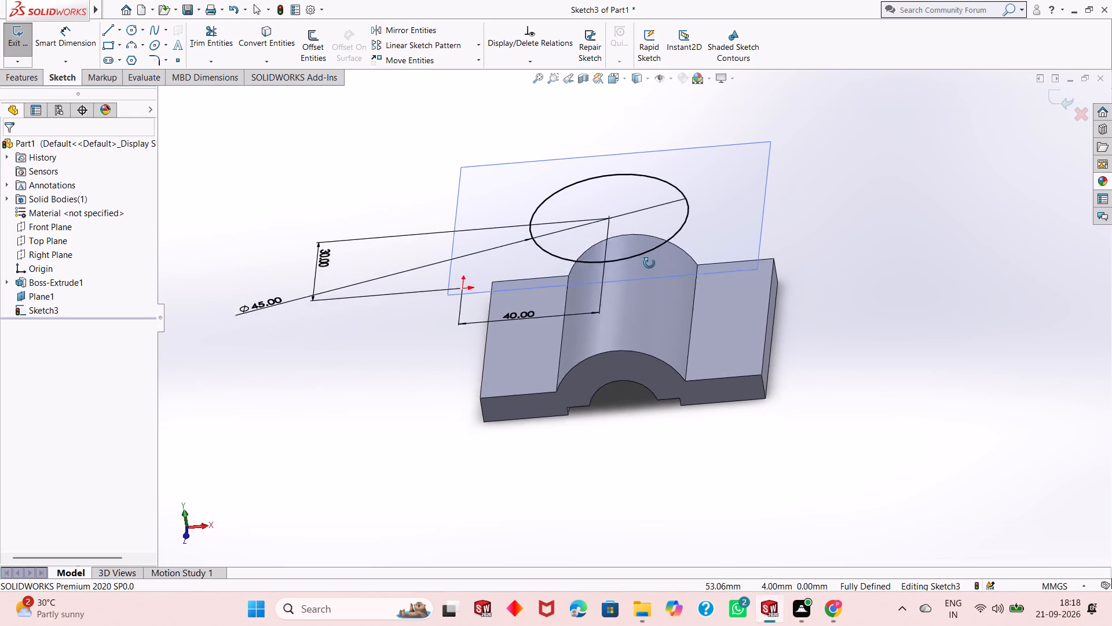
{"action": "middle_click_drag", "start_coordinate": [649, 263], "coordinate": [646, 234]}
{"action": "scroll", "coordinate": [650, 221], "scroll_direction": "down", "scroll_amount": 3}
{"action": "middle_click_drag", "start_coordinate": [625, 370], "coordinate": [630, 322]}
{"action": "scroll", "coordinate": [628, 322], "scroll_direction": "up", "scroll_amount": 4}
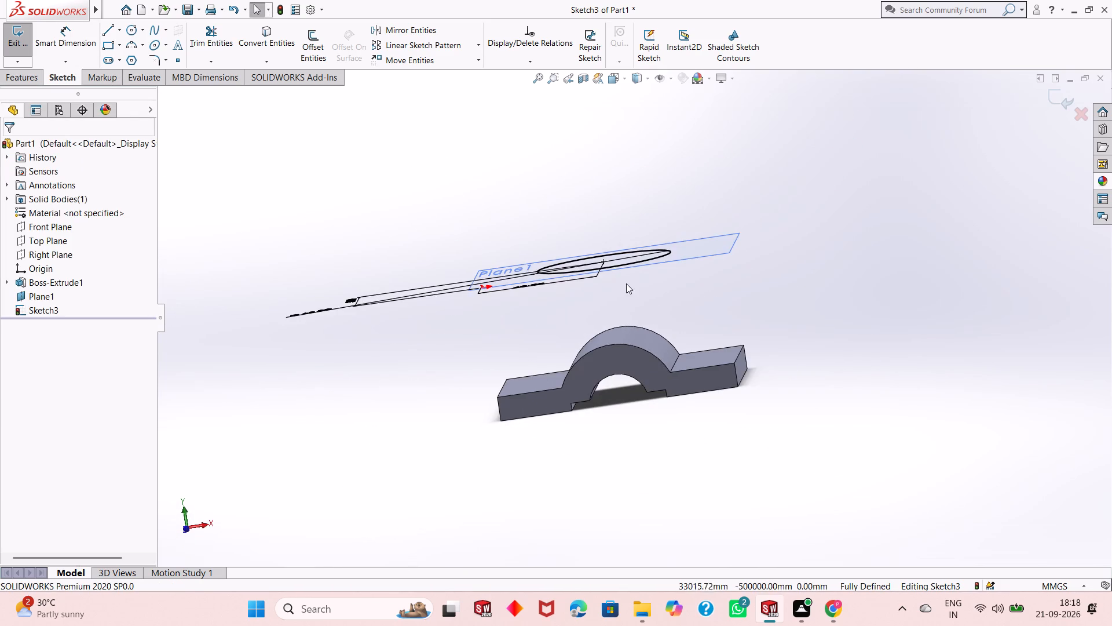
{"action": "middle_click_drag", "start_coordinate": [626, 283], "coordinate": [627, 353]}
{"action": "scroll", "coordinate": [652, 280], "scroll_direction": "down", "scroll_amount": 1}
{"action": "scroll", "coordinate": [605, 318], "scroll_direction": "up", "scroll_amount": 1}
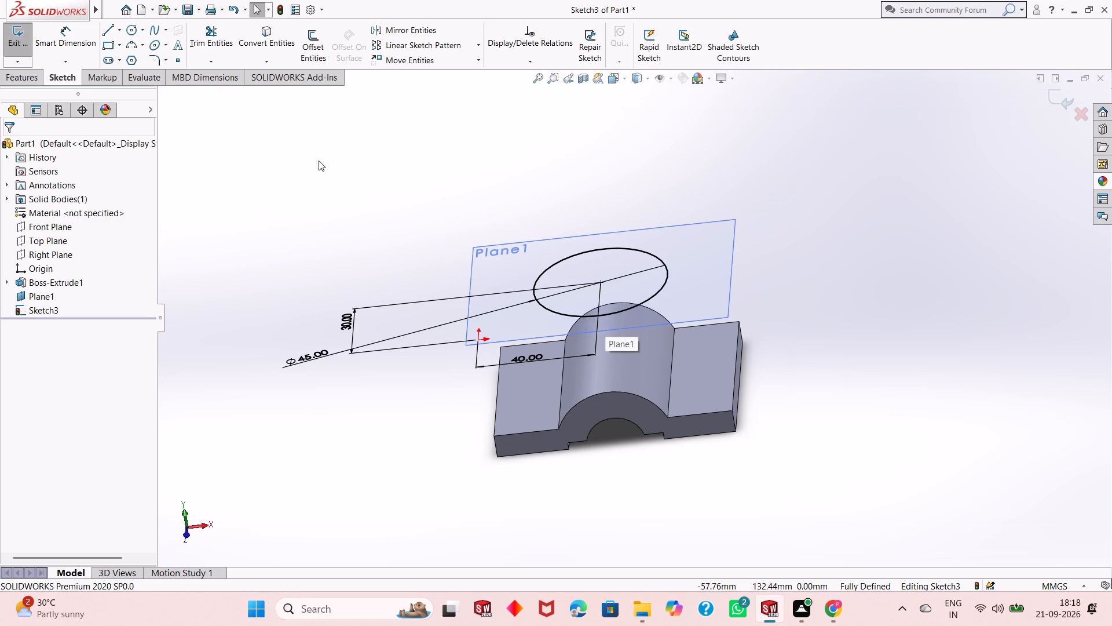
{"action": "left_click", "coordinate": [38, 78]}
{"action": "left_click", "coordinate": [24, 47]}
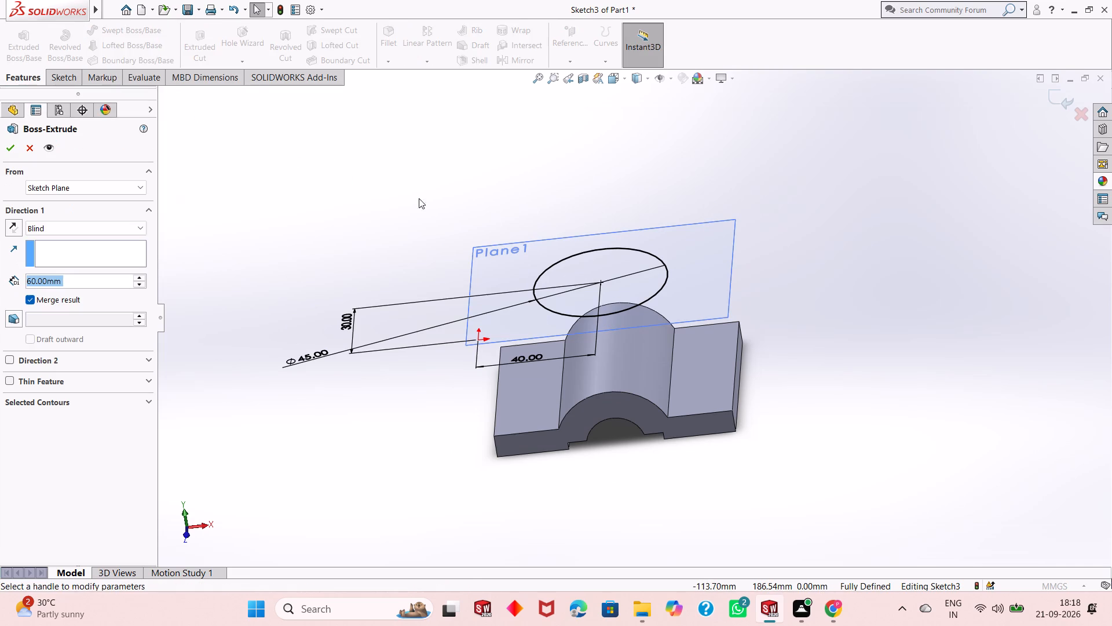
{"action": "middle_click_drag", "start_coordinate": [696, 318], "coordinate": [694, 286]}
{"action": "left_click", "coordinate": [12, 223]}
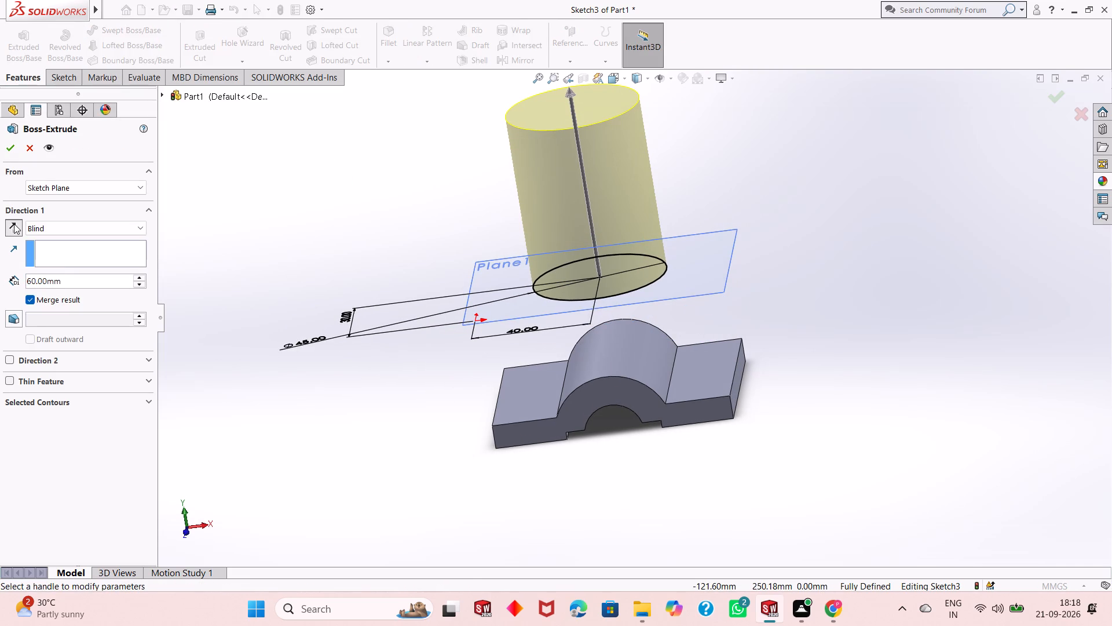
{"action": "scroll", "coordinate": [244, 217], "scroll_direction": "down", "scroll_amount": 1}
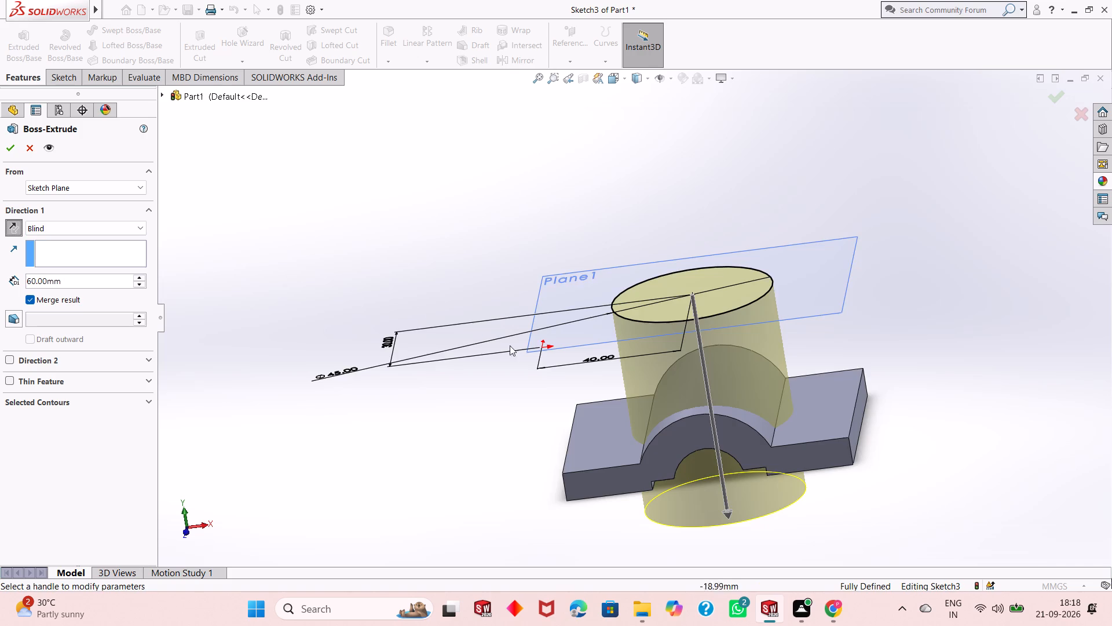
{"action": "scroll", "coordinate": [543, 354], "scroll_direction": "up", "scroll_amount": 1}
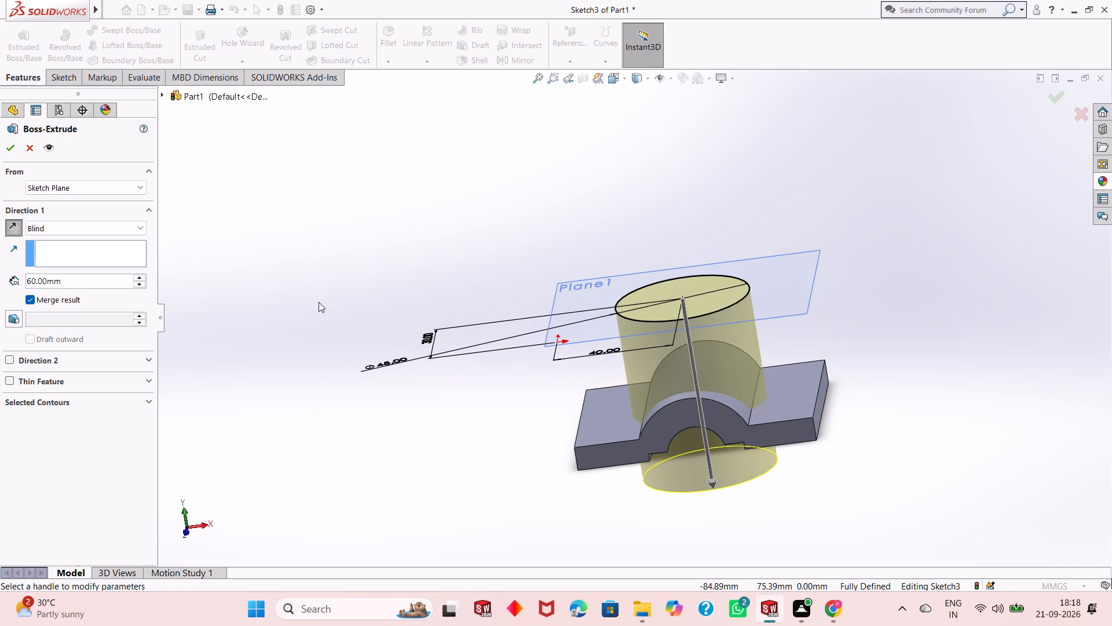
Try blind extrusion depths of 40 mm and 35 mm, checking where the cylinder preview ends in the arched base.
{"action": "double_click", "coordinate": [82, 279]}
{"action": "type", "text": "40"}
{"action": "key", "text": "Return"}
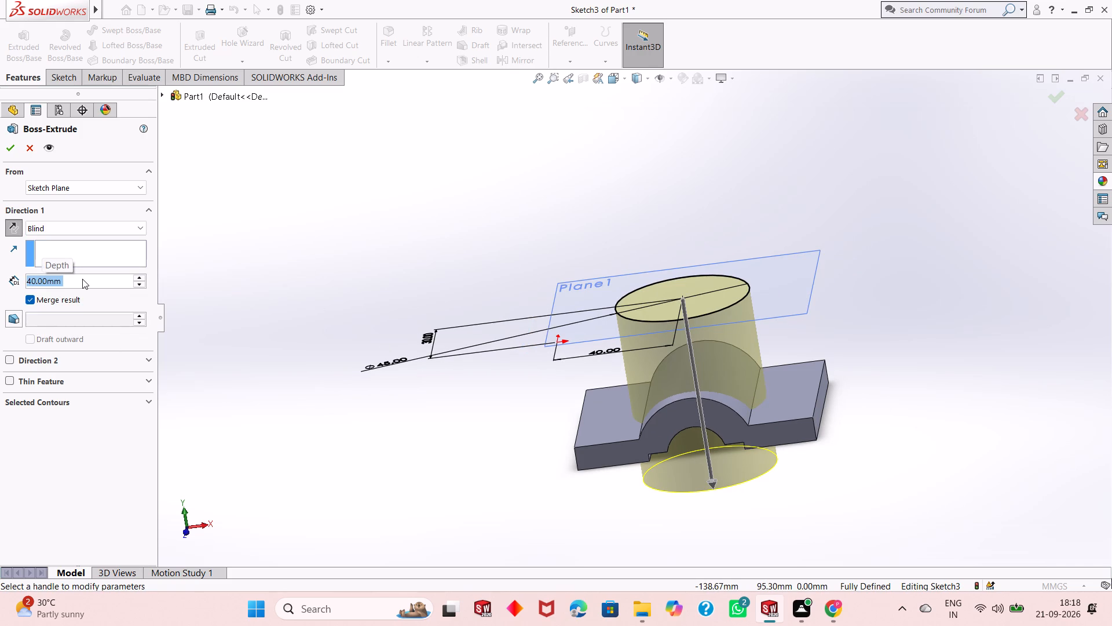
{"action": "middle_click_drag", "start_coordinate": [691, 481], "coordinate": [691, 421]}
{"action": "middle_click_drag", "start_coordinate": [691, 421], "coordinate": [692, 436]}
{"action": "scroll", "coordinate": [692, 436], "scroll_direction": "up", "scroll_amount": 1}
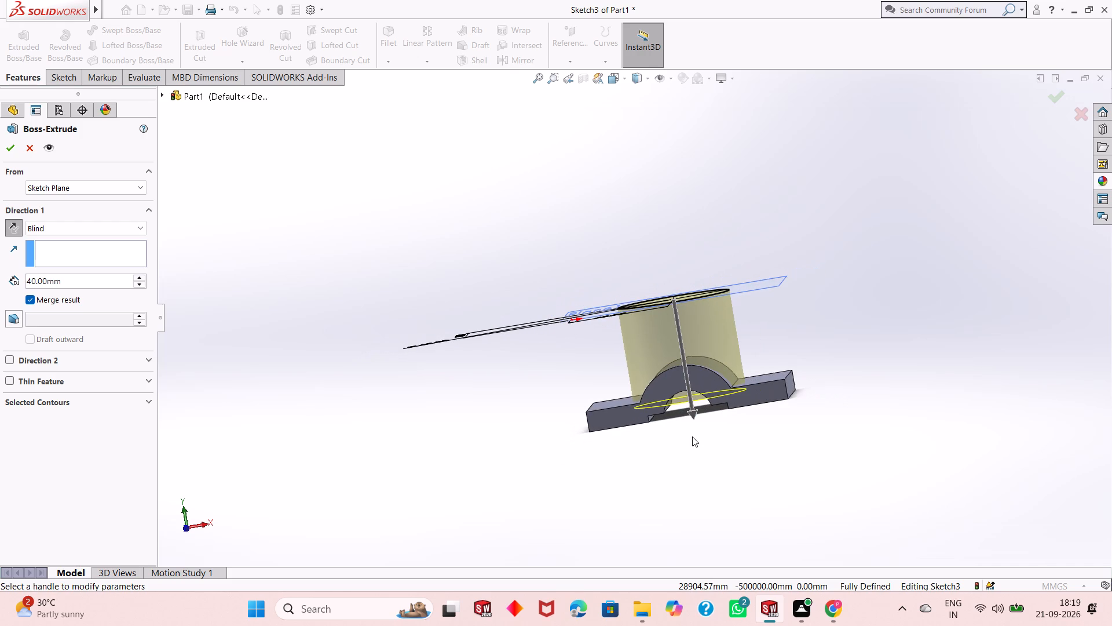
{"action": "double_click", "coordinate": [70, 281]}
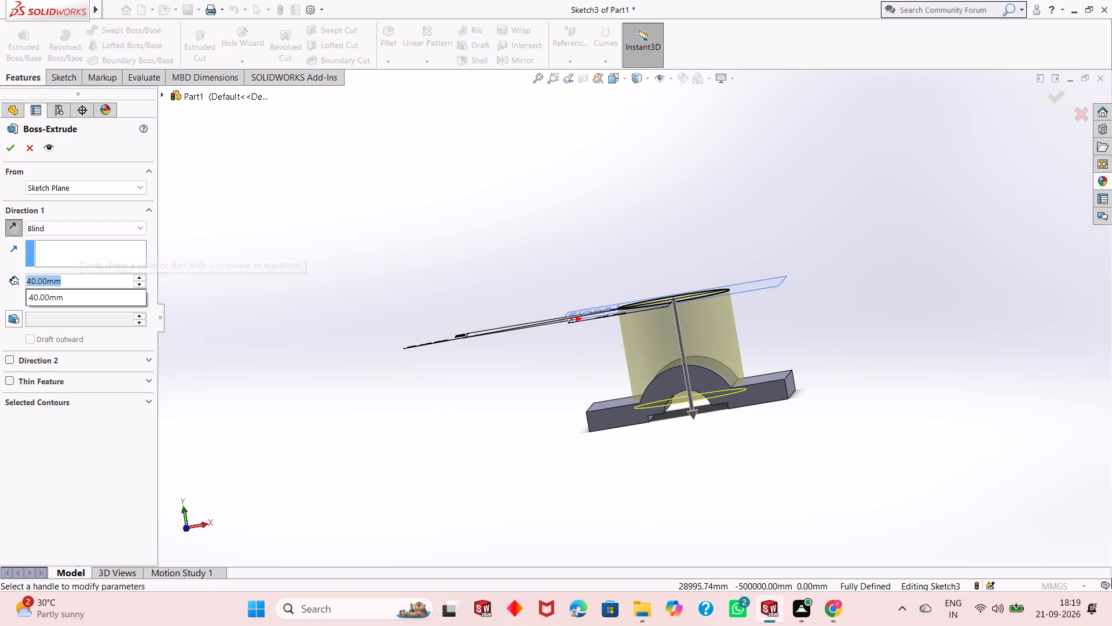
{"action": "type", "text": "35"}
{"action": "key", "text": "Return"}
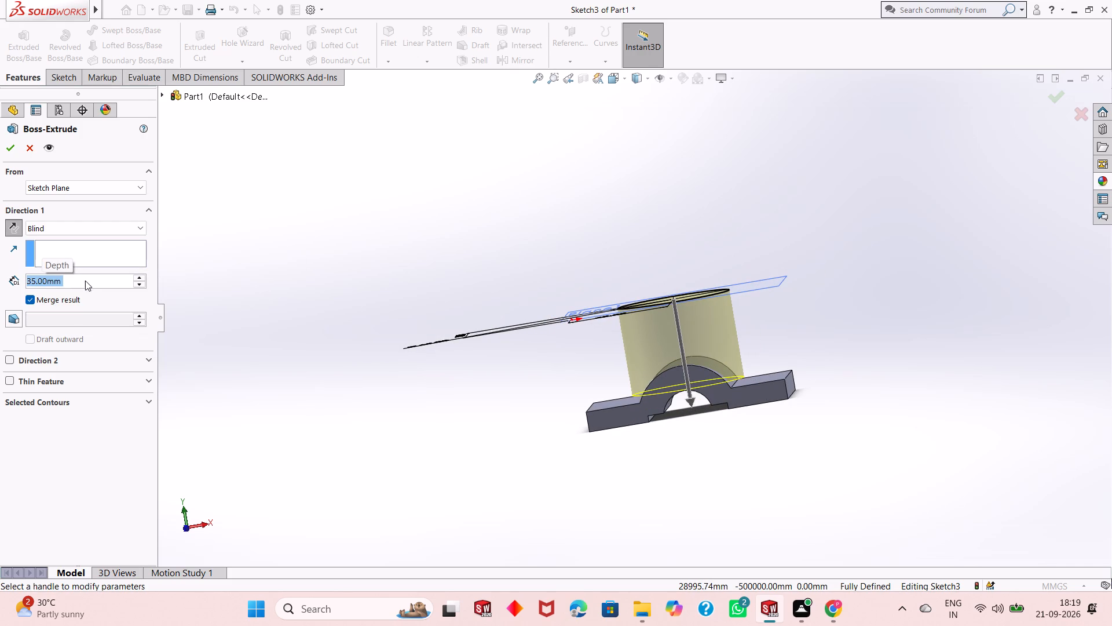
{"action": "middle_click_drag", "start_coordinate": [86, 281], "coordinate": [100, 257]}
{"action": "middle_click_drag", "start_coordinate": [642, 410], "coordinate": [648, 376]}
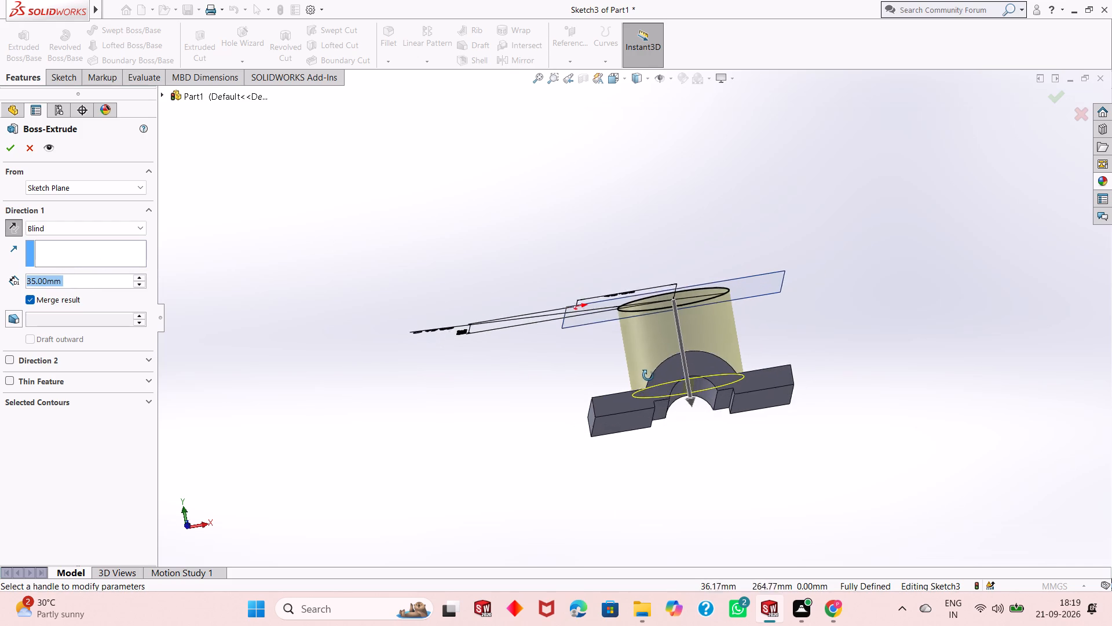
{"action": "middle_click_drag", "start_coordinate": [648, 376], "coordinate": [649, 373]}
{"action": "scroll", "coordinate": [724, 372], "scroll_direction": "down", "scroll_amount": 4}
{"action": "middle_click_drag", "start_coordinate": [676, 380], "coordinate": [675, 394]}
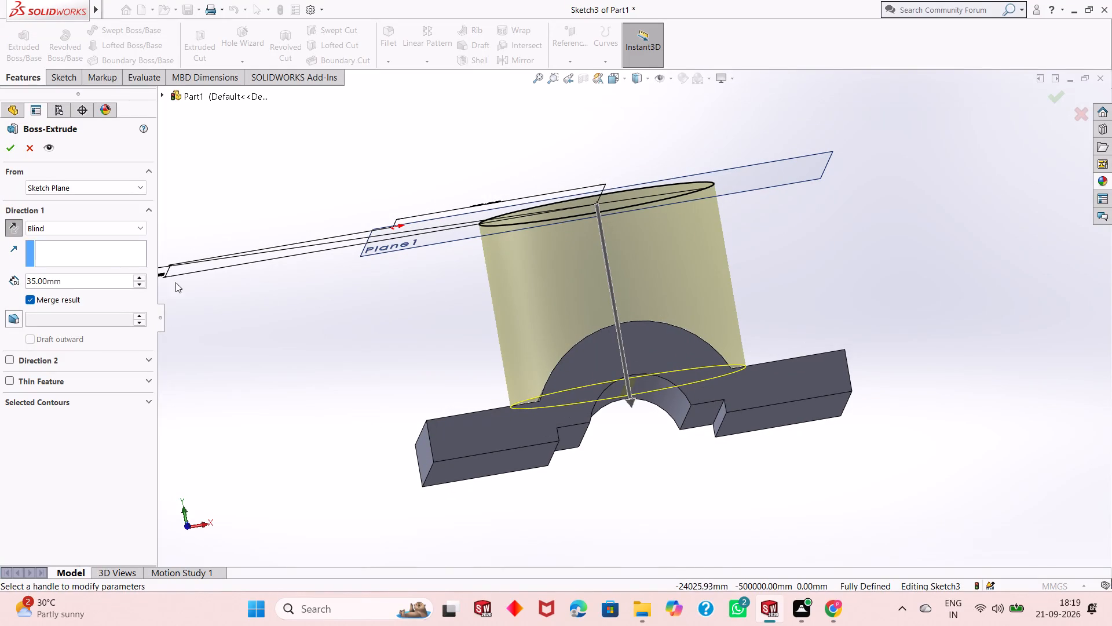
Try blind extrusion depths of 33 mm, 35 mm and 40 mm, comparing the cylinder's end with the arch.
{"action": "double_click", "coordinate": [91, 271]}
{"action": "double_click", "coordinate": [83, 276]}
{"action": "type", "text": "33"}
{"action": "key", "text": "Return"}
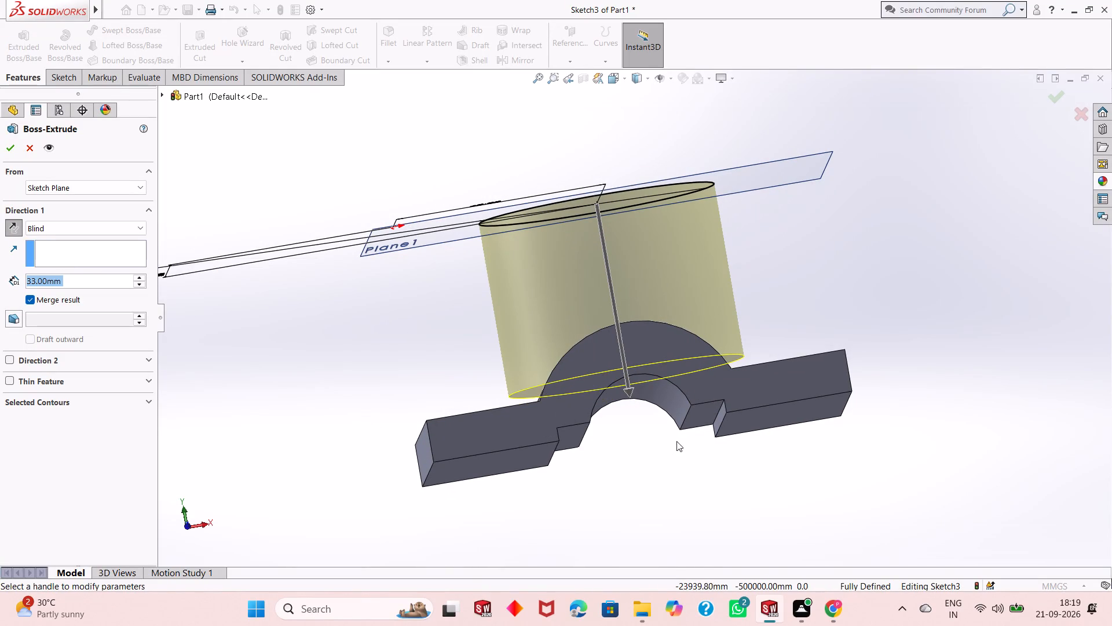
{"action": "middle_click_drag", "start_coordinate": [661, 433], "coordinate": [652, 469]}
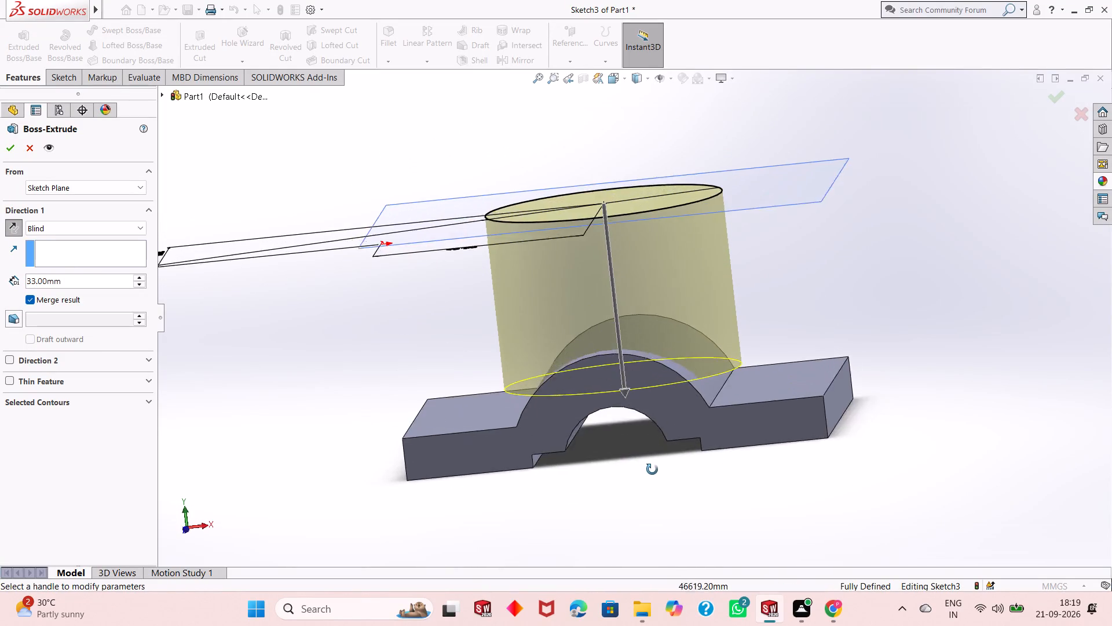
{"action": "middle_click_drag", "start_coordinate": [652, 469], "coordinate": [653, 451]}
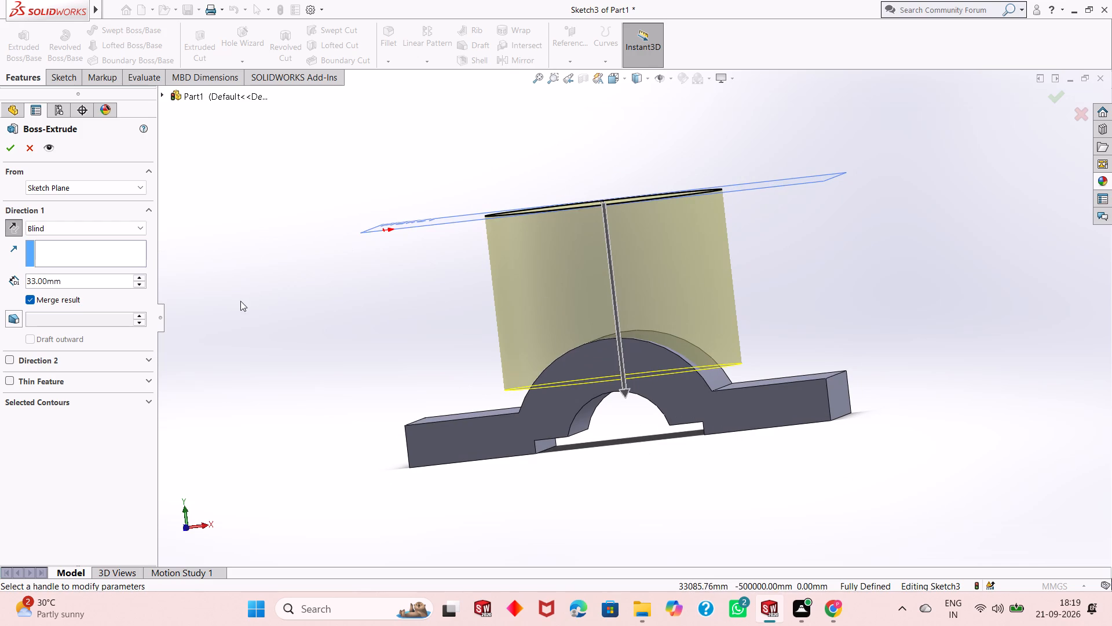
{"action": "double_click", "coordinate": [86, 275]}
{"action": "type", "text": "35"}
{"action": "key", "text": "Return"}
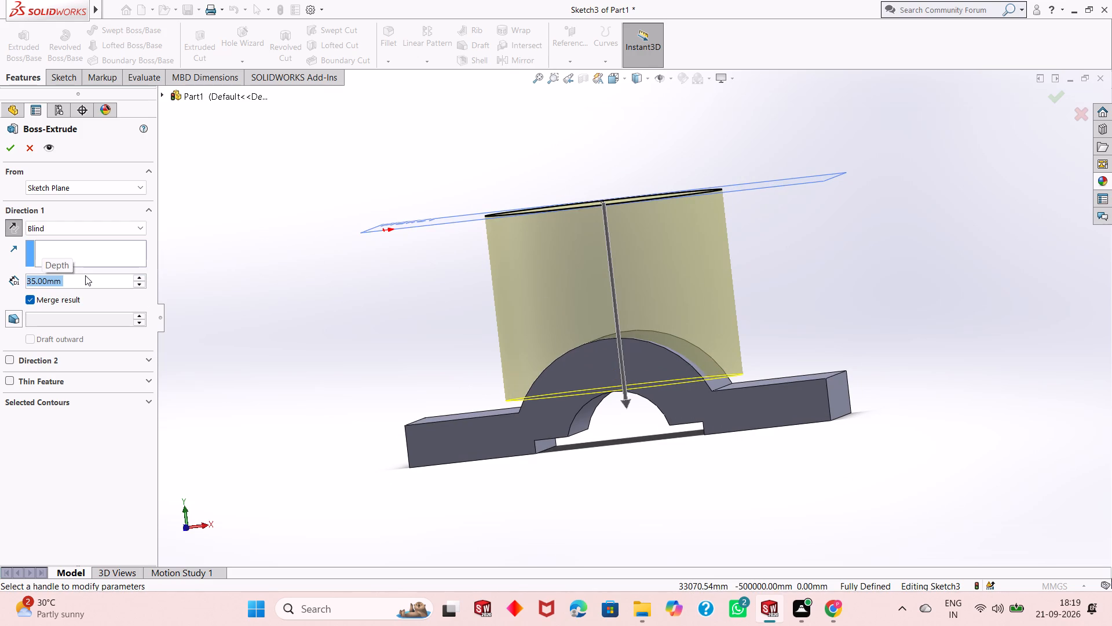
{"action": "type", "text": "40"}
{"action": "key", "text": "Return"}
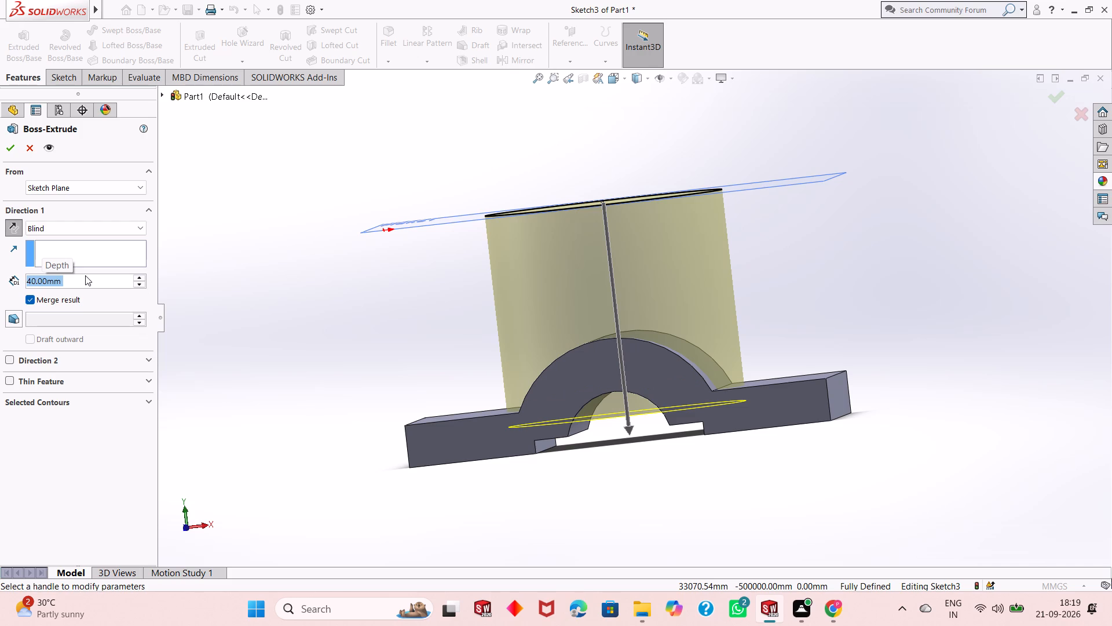
Set the cylinder's blind extrusion depth to 38 mm and complete the merged boss.
{"action": "type", "text": "38"}
{"action": "key", "text": "Return"}
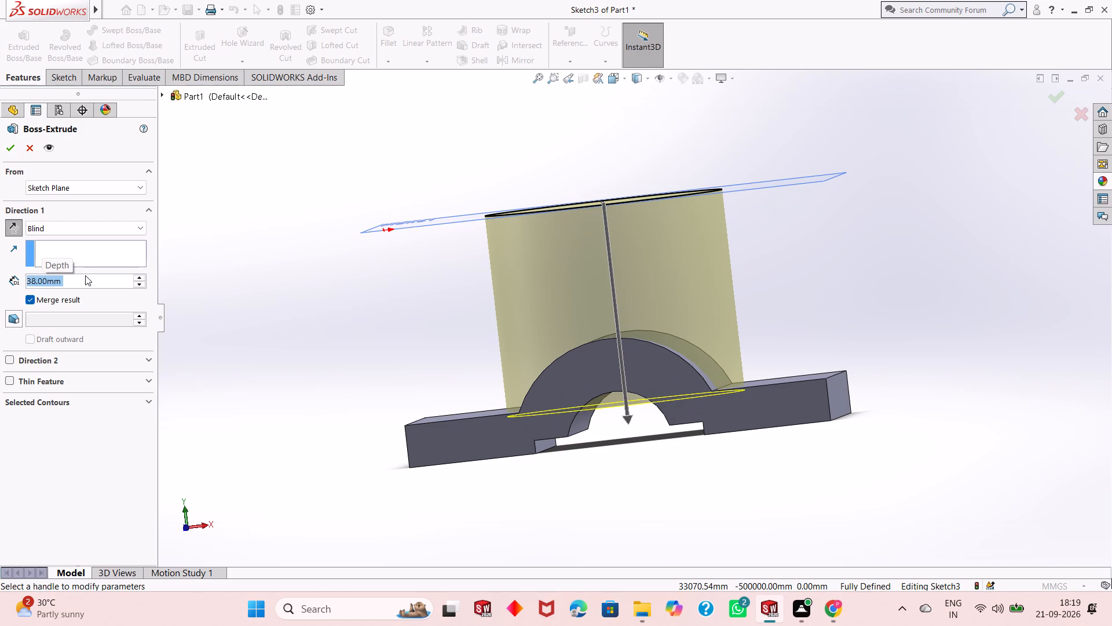
{"action": "middle_click_drag", "start_coordinate": [677, 398], "coordinate": [678, 436]}
{"action": "middle_click_drag", "start_coordinate": [679, 434], "coordinate": [678, 414]}
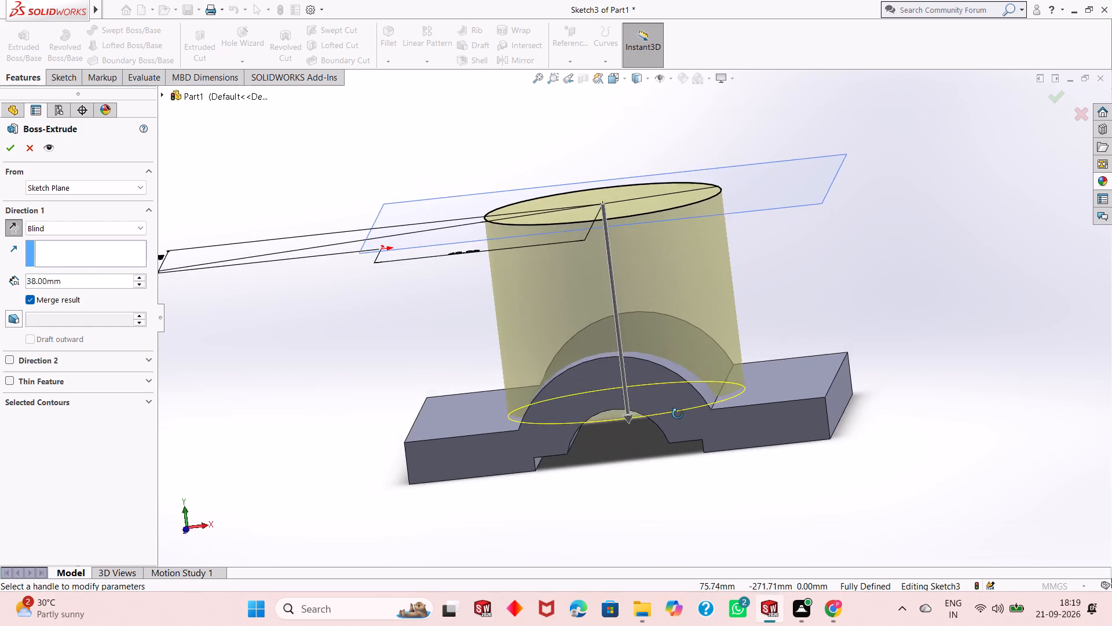
{"action": "middle_click_drag", "start_coordinate": [678, 414], "coordinate": [678, 399]}
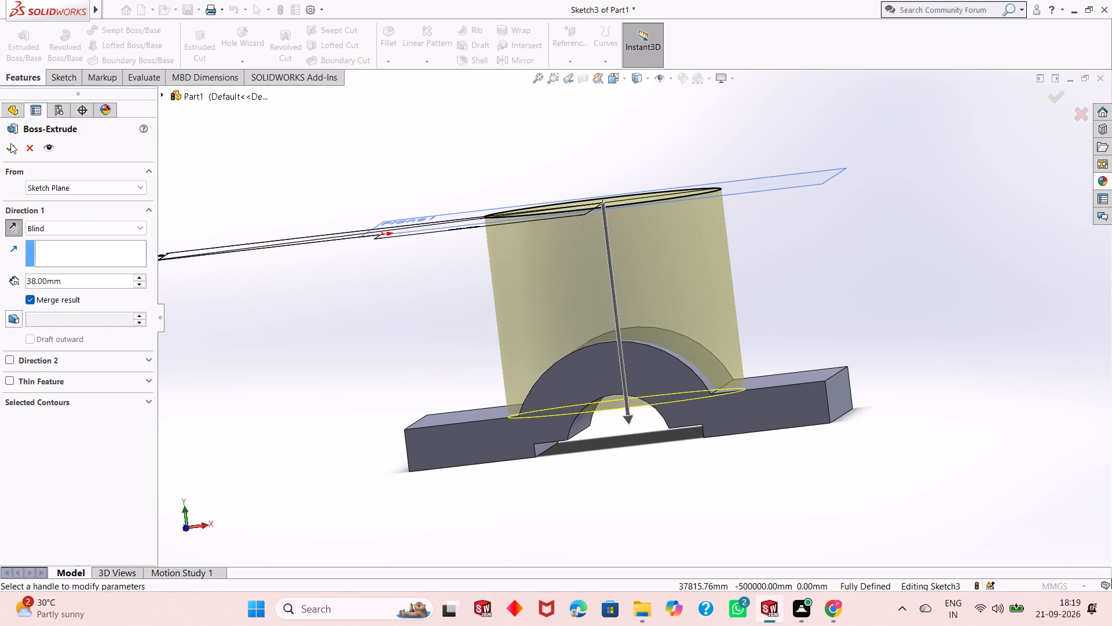
{"action": "left_click", "coordinate": [11, 144]}
Examine from the front and underneath how the cylinder's lower end meets the arched opening of the base.
{"action": "middle_click_drag", "start_coordinate": [575, 384], "coordinate": [601, 378]}
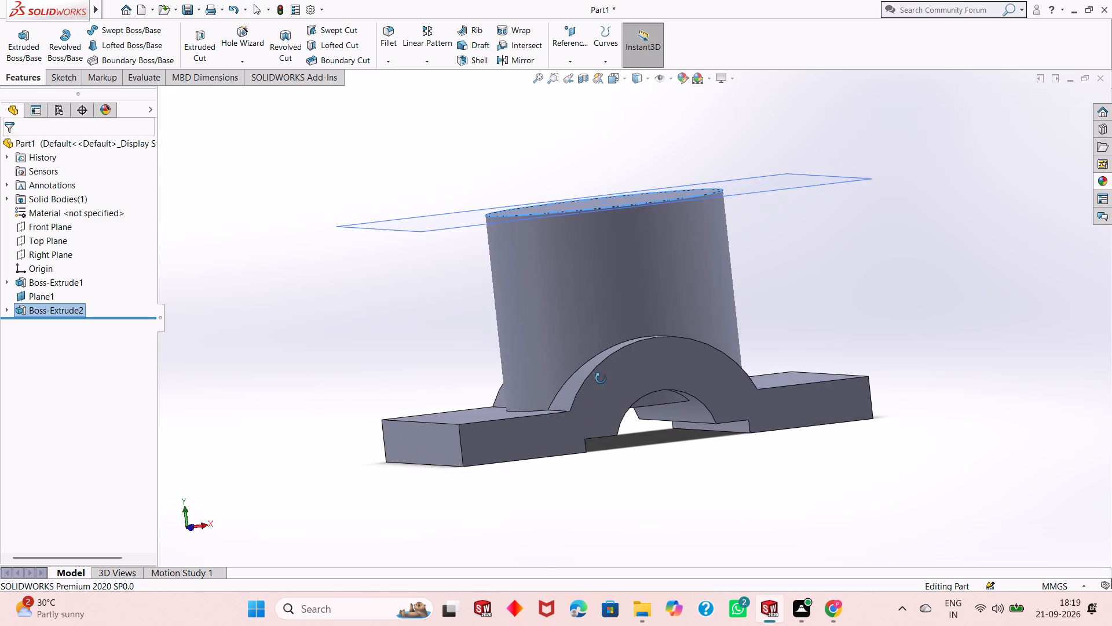
{"action": "middle_click_drag", "start_coordinate": [601, 378], "coordinate": [622, 376]}
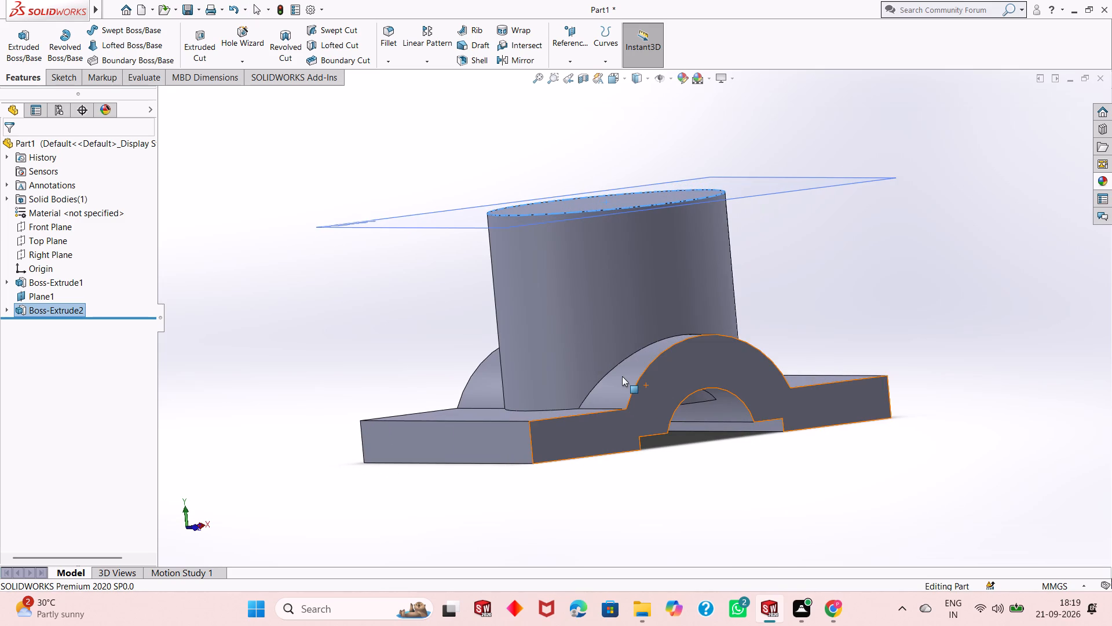
{"action": "middle_click_drag", "start_coordinate": [701, 401], "coordinate": [689, 402]}
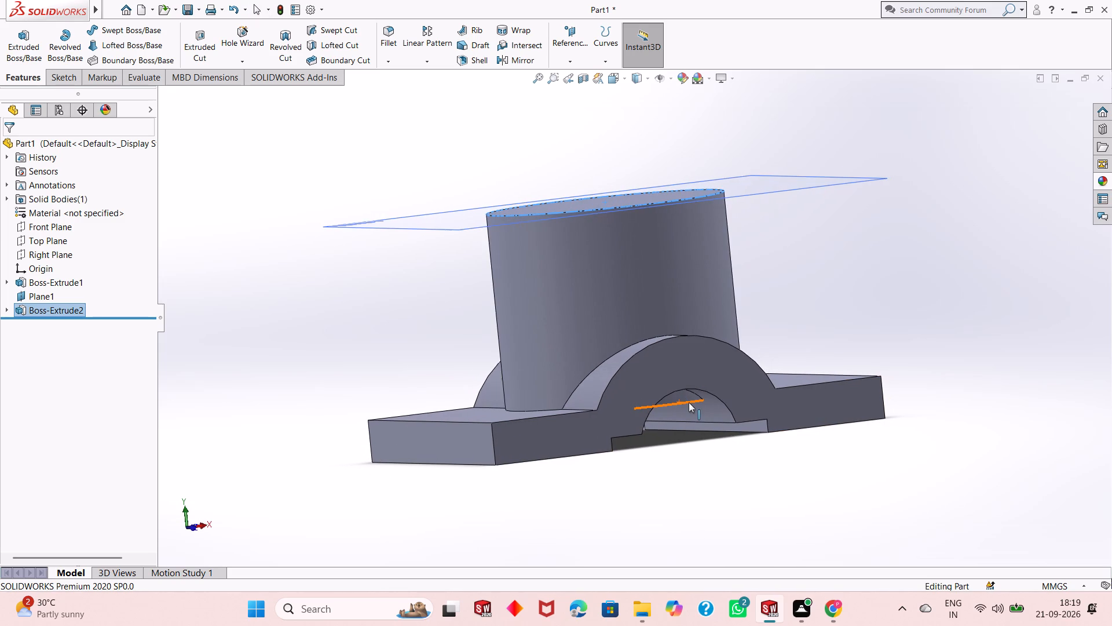
{"action": "middle_click_drag", "start_coordinate": [683, 402], "coordinate": [674, 397]}
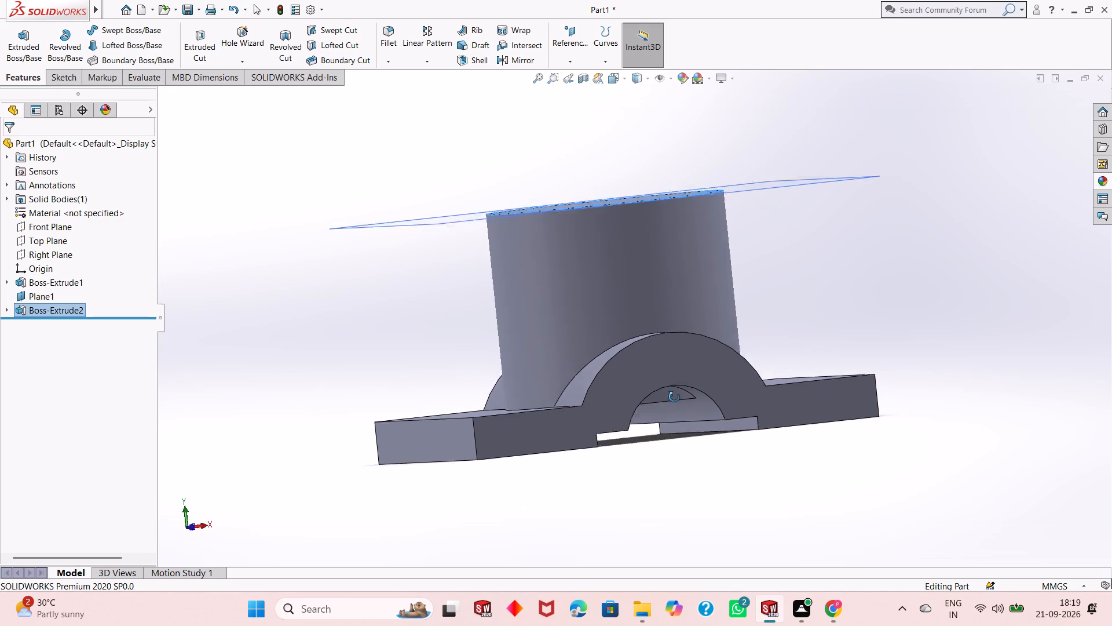
{"action": "middle_click_drag", "start_coordinate": [674, 397], "coordinate": [648, 354]}
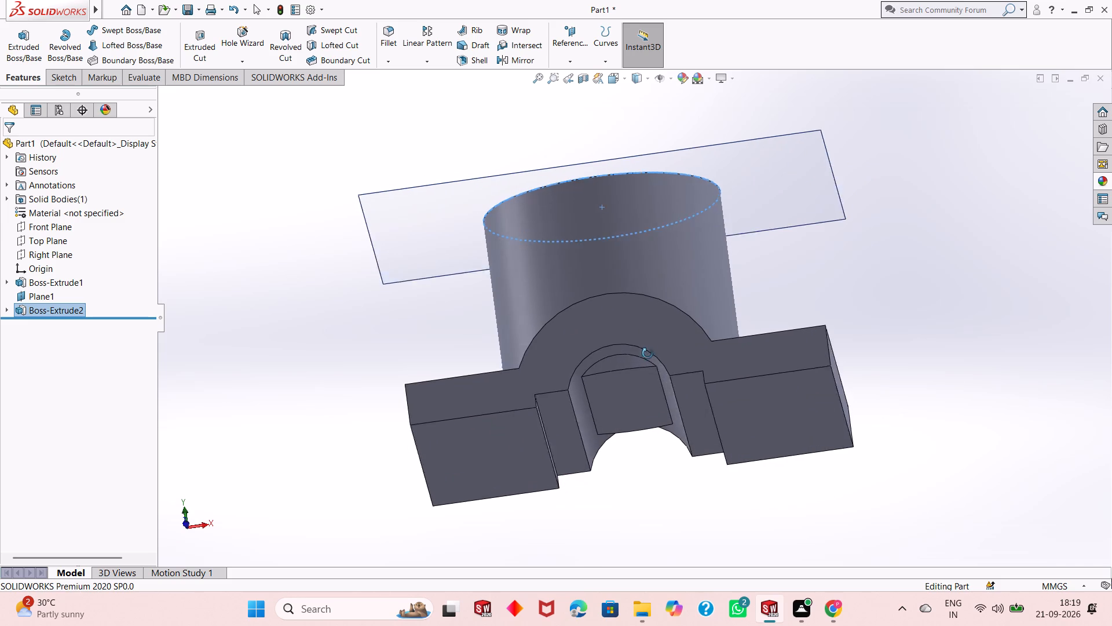
{"action": "middle_click_drag", "start_coordinate": [648, 354], "coordinate": [651, 343]}
{"action": "middle_click_drag", "start_coordinate": [641, 344], "coordinate": [641, 355]}
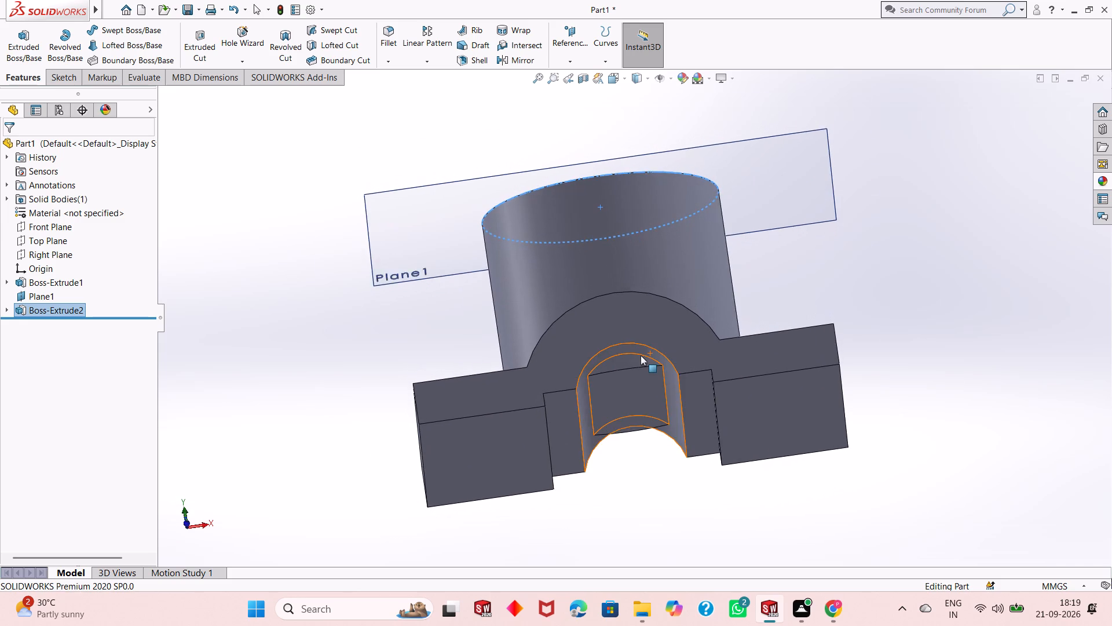
{"action": "scroll", "coordinate": [641, 355], "scroll_direction": "down", "scroll_amount": 6}
{"action": "scroll", "coordinate": [637, 356], "scroll_direction": "up", "scroll_amount": 4}
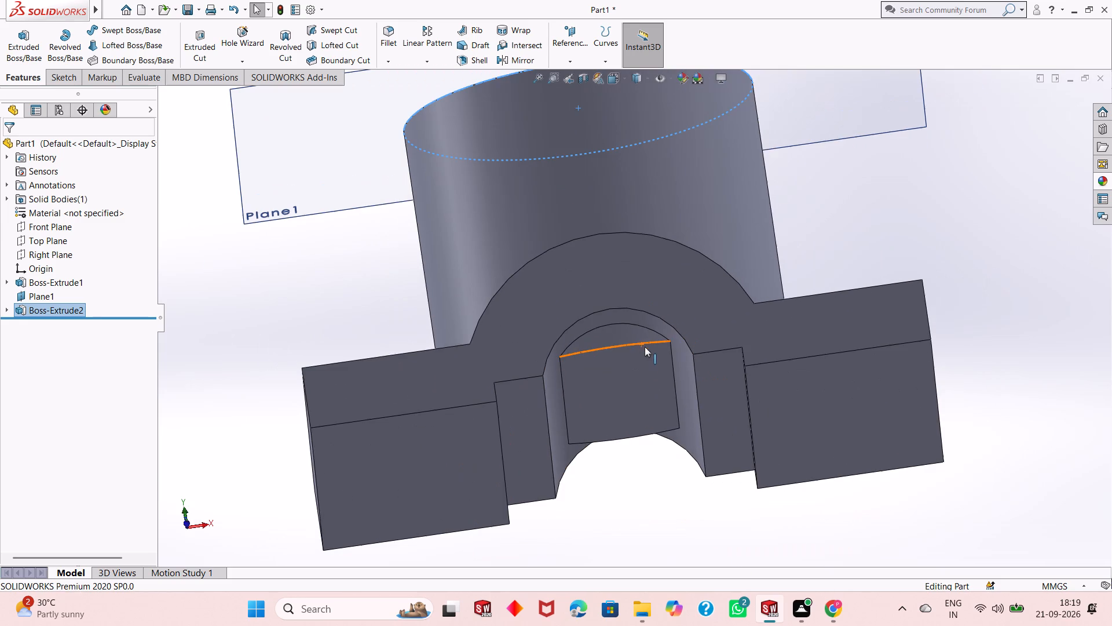
{"action": "middle_click_drag", "start_coordinate": [658, 277], "coordinate": [657, 290]}
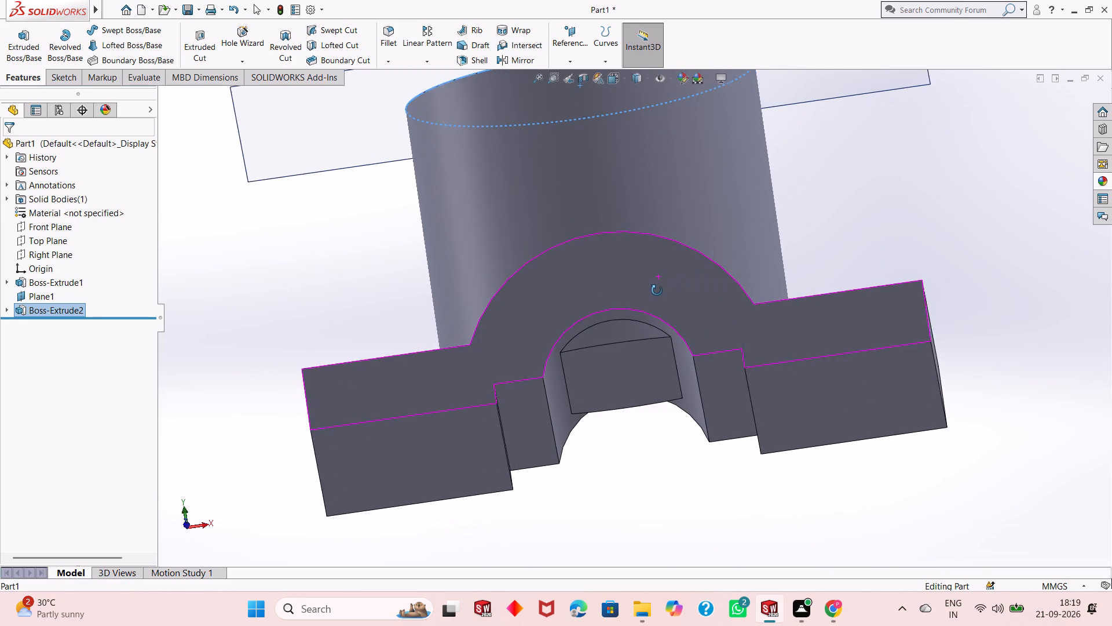
{"action": "middle_click_drag", "start_coordinate": [657, 290], "coordinate": [656, 293]}
{"action": "scroll", "coordinate": [656, 293], "scroll_direction": "down", "scroll_amount": 1}
{"action": "scroll", "coordinate": [617, 339], "scroll_direction": "down", "scroll_amount": 2}
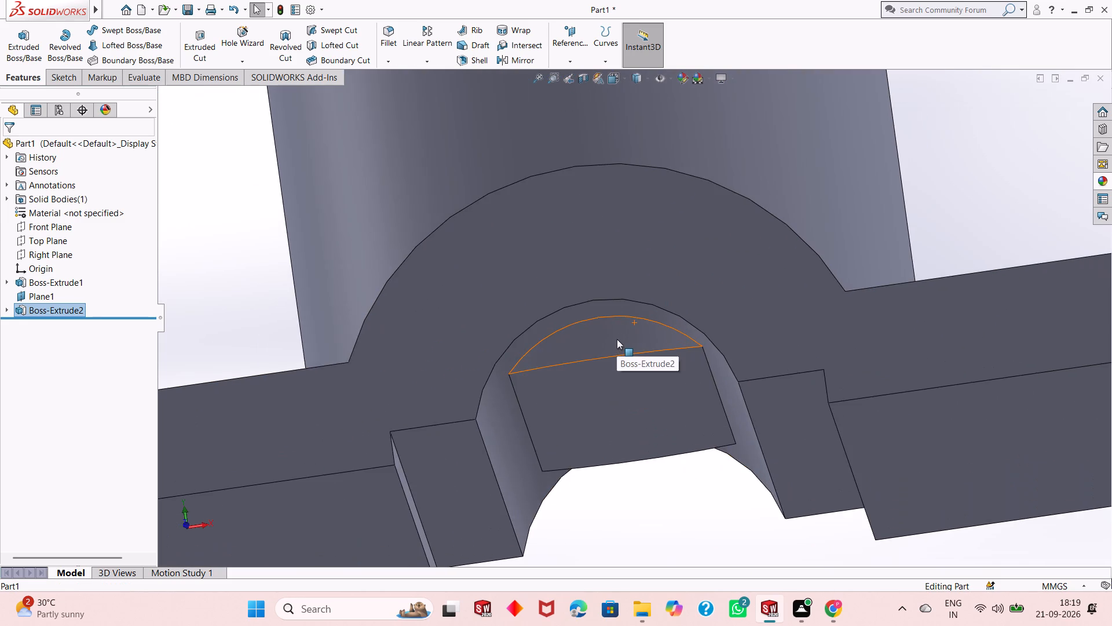
{"action": "scroll", "coordinate": [617, 339], "scroll_direction": "up", "scroll_amount": 6}
{"action": "scroll", "coordinate": [777, 209], "scroll_direction": "down", "scroll_amount": 1}
{"action": "scroll", "coordinate": [739, 255], "scroll_direction": "up", "scroll_amount": 1}
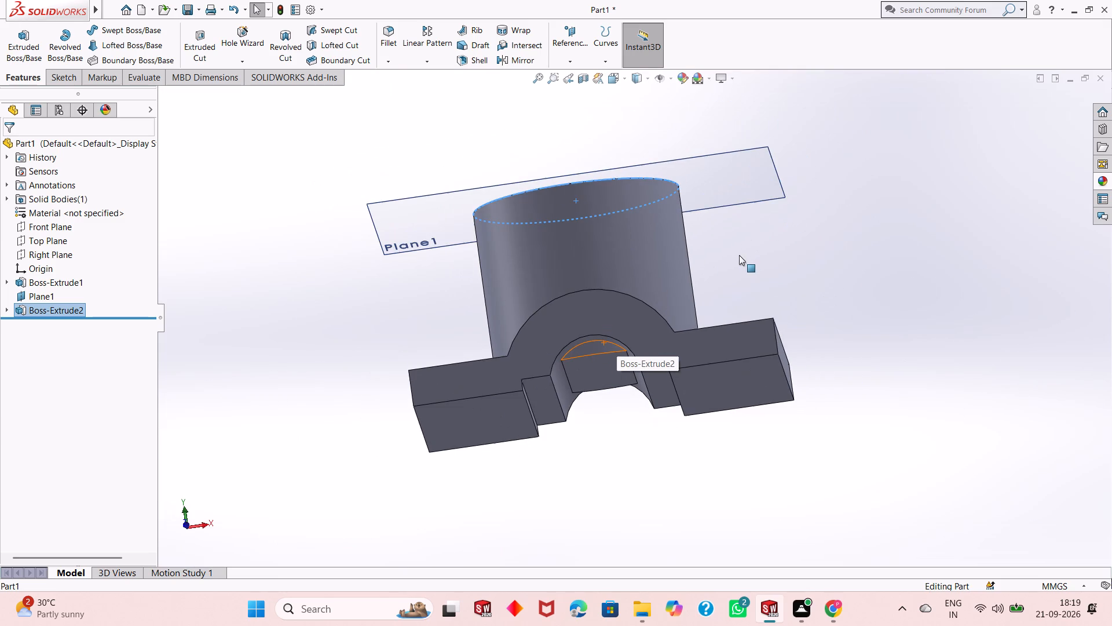
{"action": "middle_click_drag", "start_coordinate": [647, 180], "coordinate": [650, 195]}
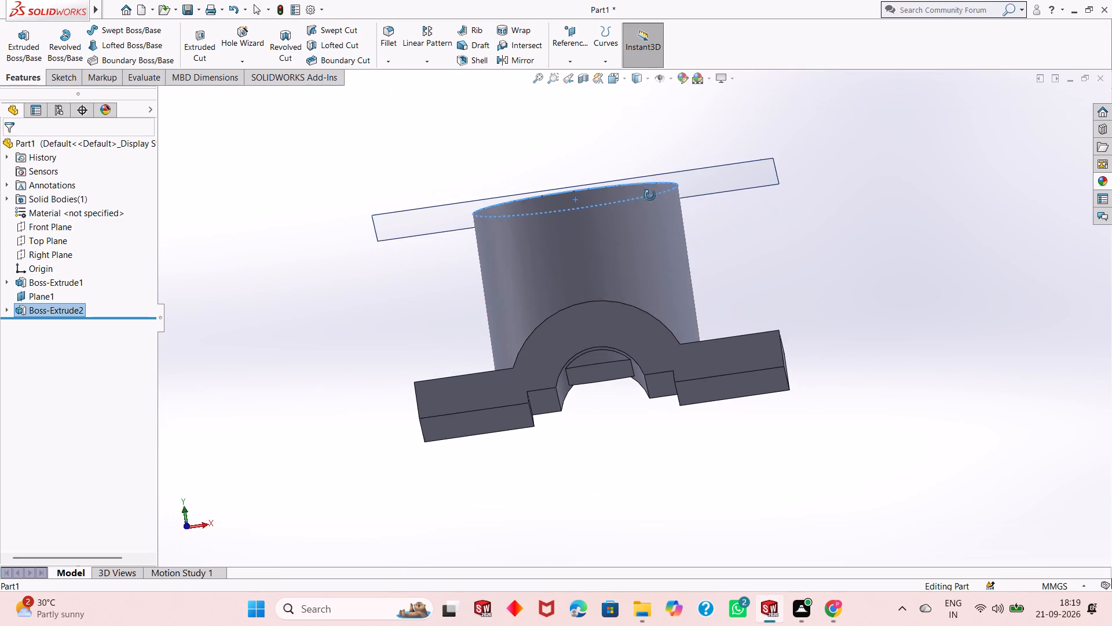
{"action": "middle_click_drag", "start_coordinate": [650, 195], "coordinate": [650, 196]}
{"action": "scroll", "coordinate": [632, 361], "scroll_direction": "down", "scroll_amount": 3}
{"action": "left_click", "coordinate": [588, 350]}
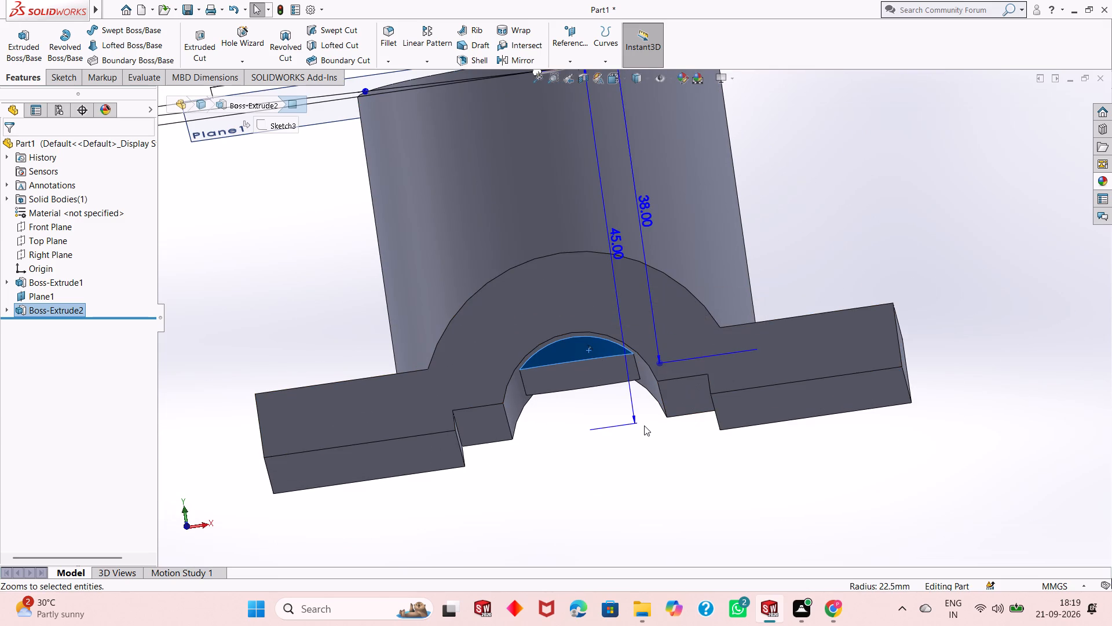
{"action": "key", "text": "Escape"}
Hide the offset reference plane at the top of the cylinder.
{"action": "right_click", "coordinate": [240, 105]}
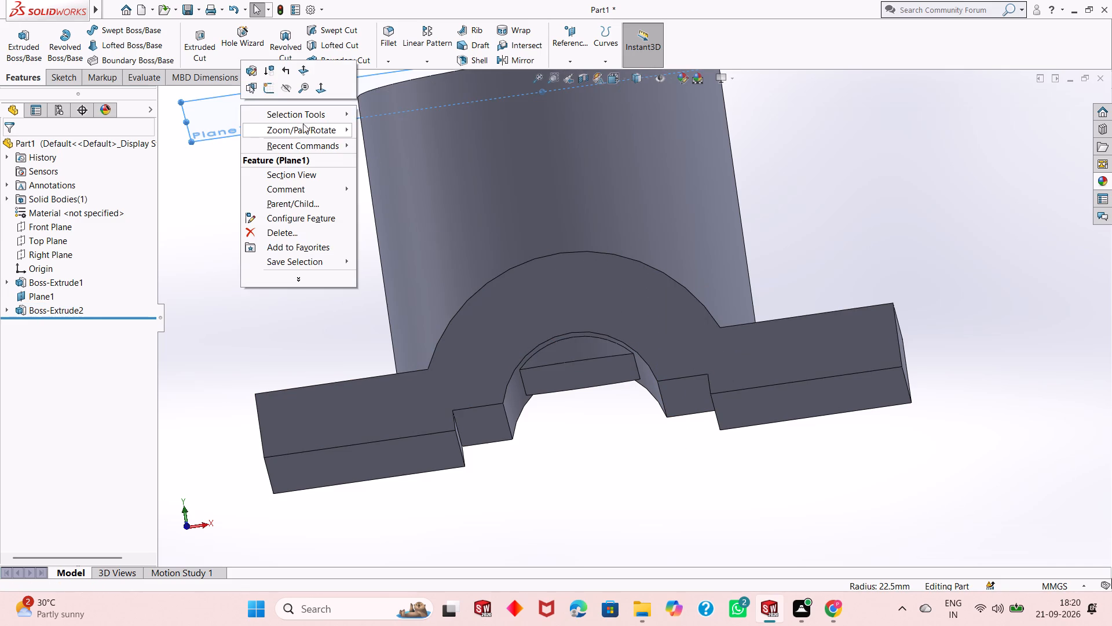
{"action": "left_click", "coordinate": [283, 90]}
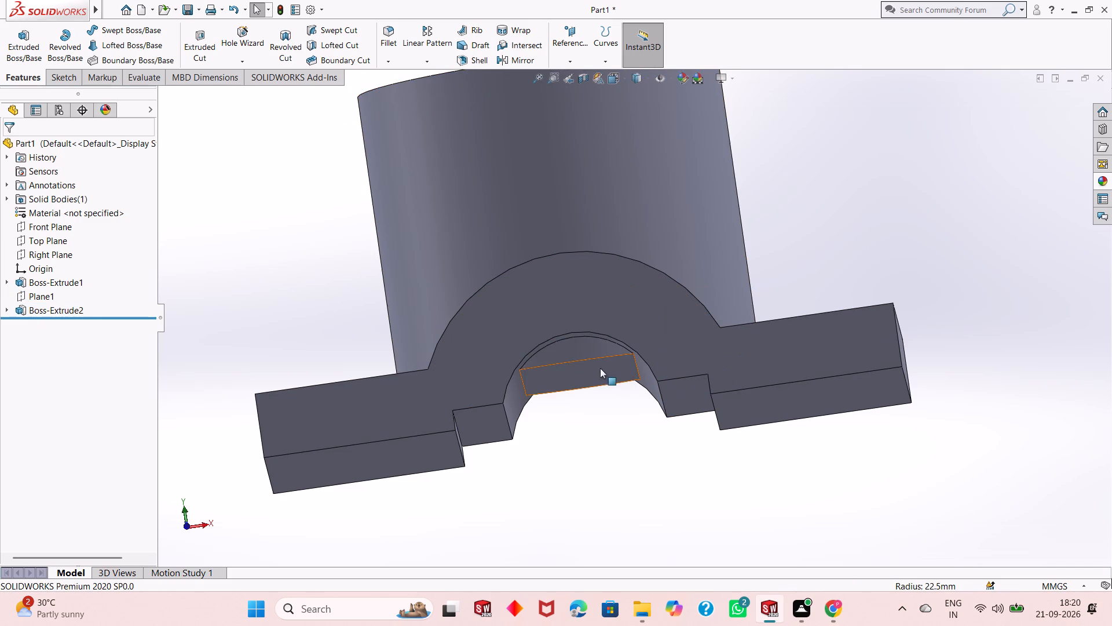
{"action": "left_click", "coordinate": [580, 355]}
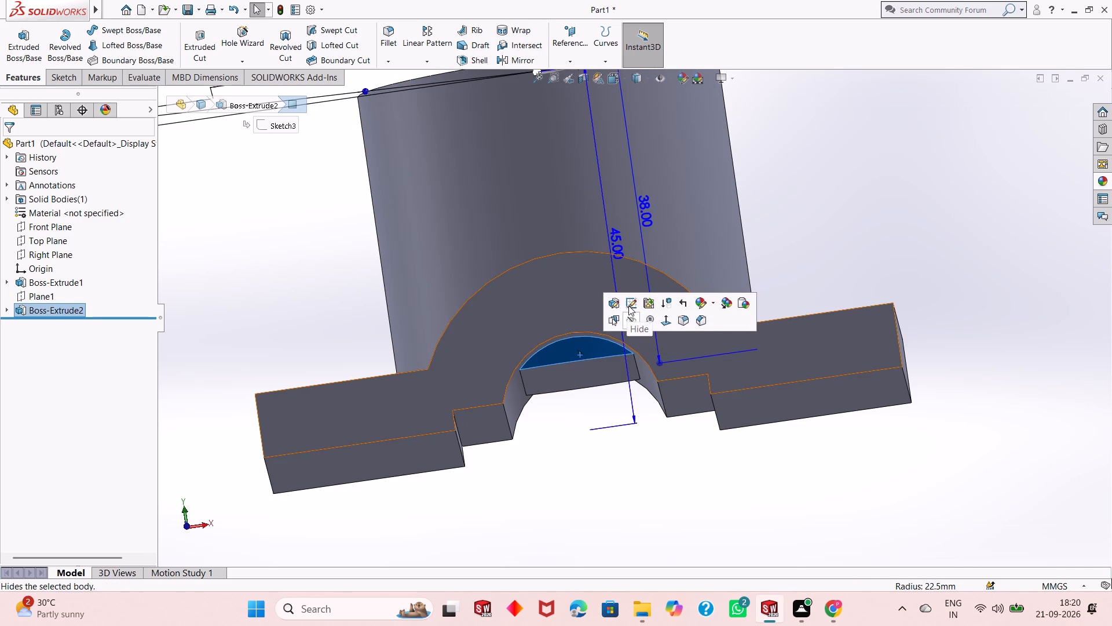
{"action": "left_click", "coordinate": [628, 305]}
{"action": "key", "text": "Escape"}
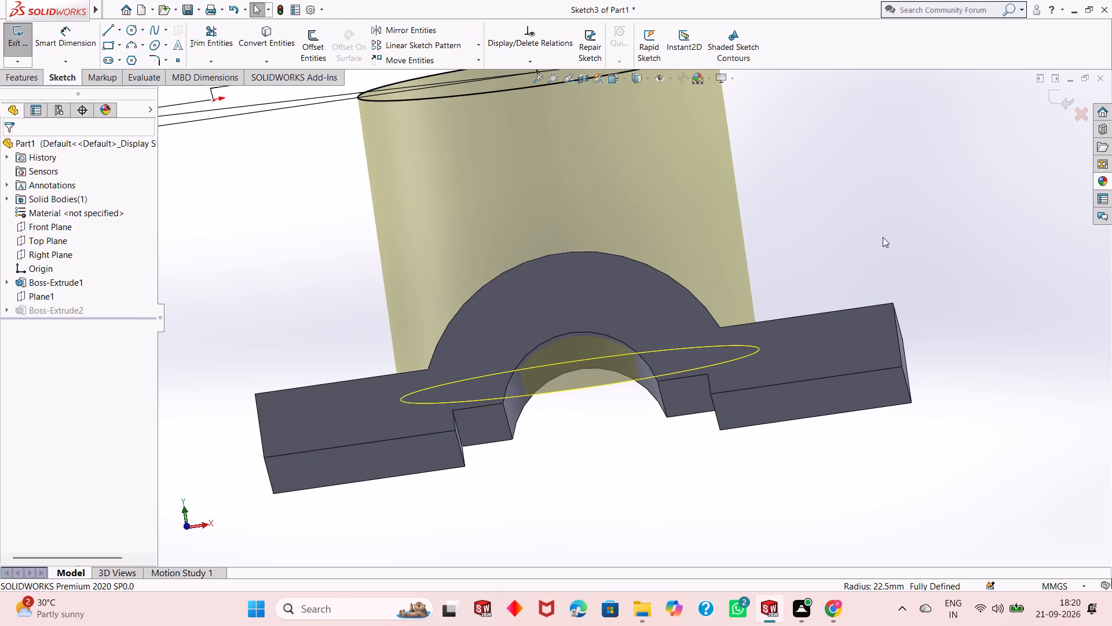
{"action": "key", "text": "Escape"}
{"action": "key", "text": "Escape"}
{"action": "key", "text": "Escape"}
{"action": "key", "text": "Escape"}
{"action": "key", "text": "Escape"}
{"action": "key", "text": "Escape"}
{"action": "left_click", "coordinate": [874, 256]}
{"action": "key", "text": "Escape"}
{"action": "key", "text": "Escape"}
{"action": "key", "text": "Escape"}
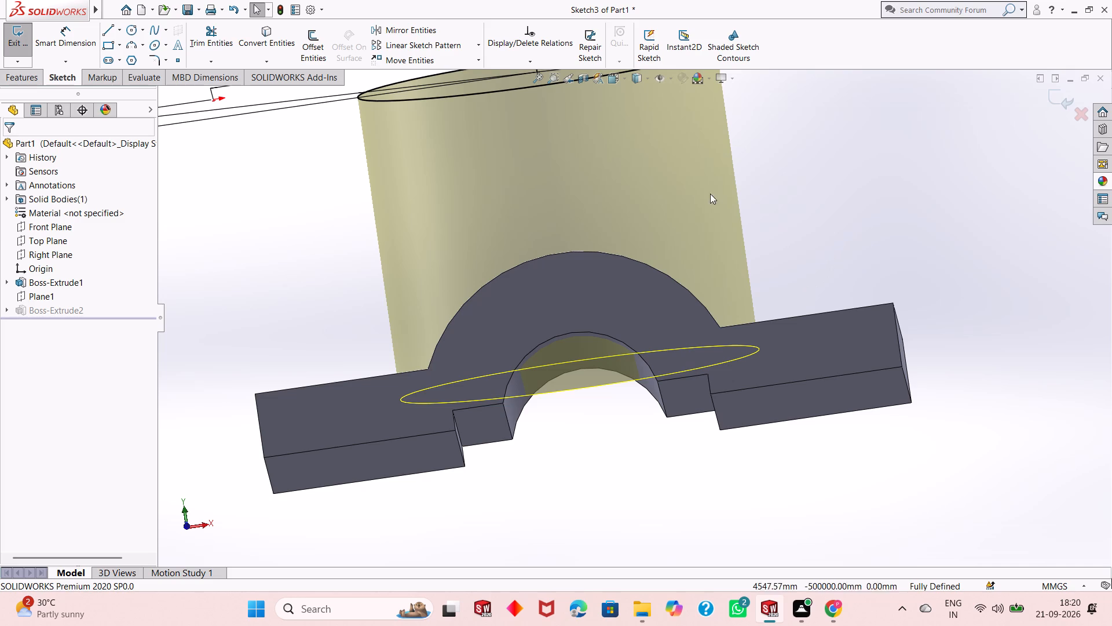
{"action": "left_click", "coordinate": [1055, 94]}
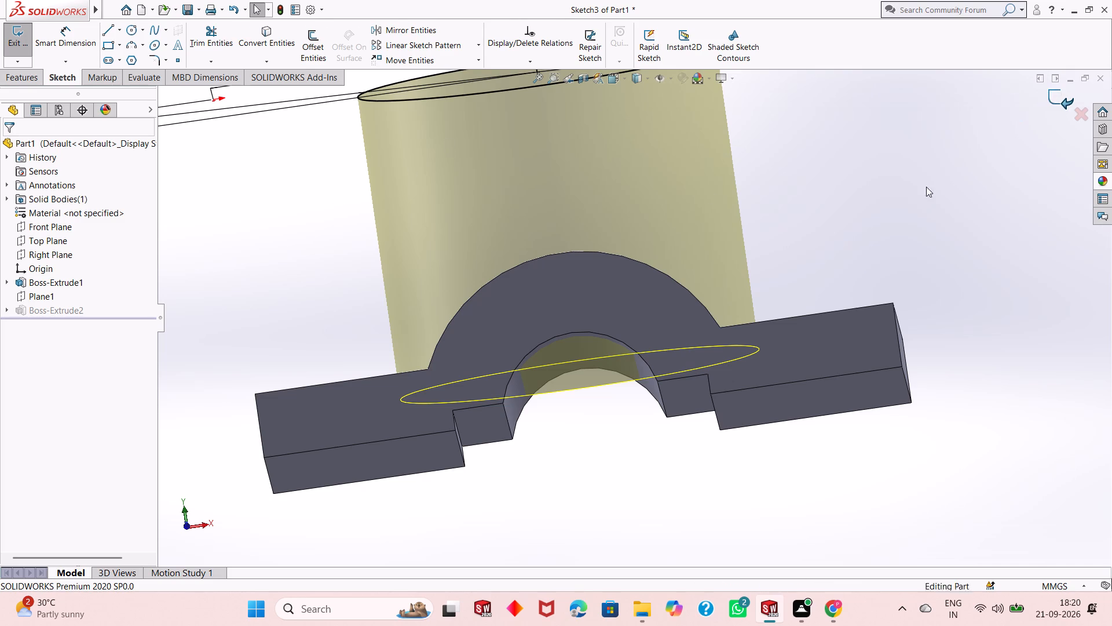
Sketch a circle on the base's front face, centred on the arch and coincident with the inner arch edge, about 10 mm radius.
{"action": "left_click", "coordinate": [653, 351]}
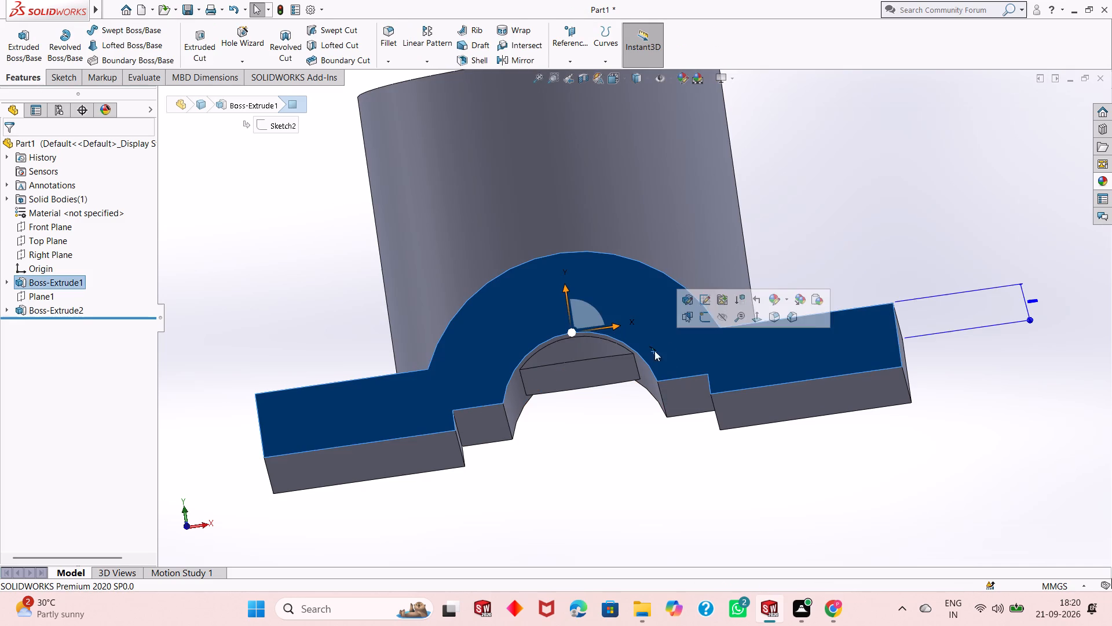
{"action": "left_click", "coordinate": [703, 321]}
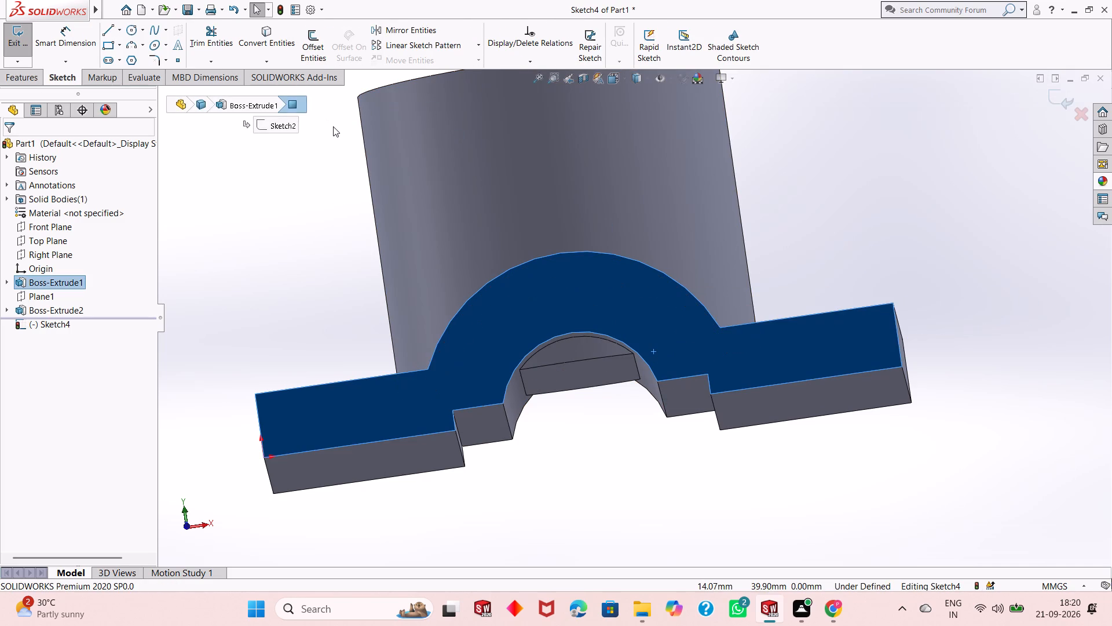
{"action": "key", "text": "ctrl+8"}
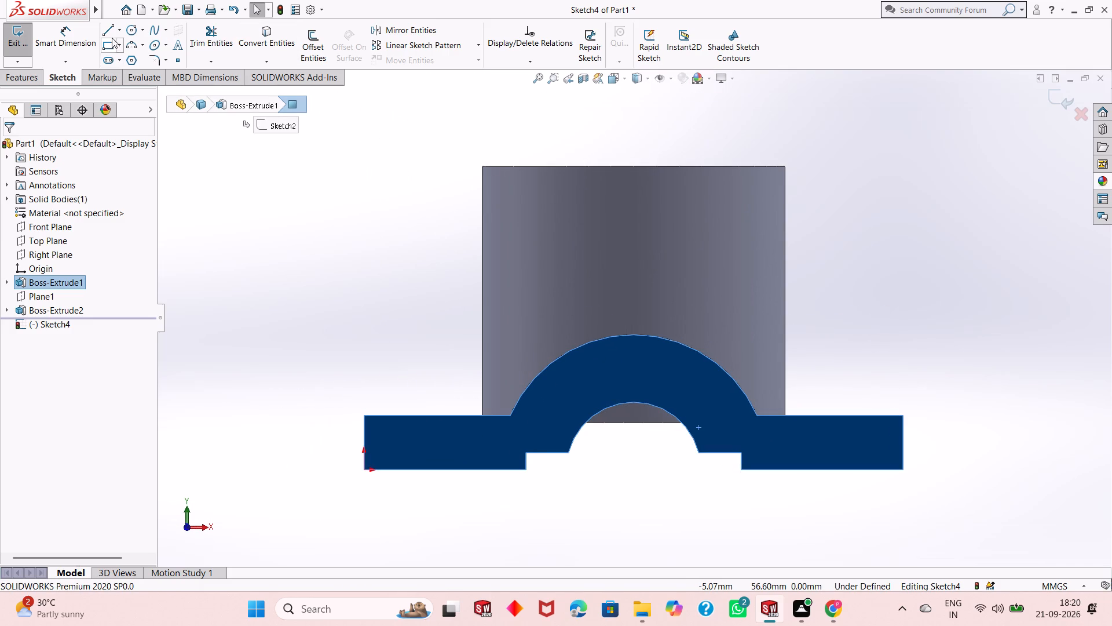
{"action": "left_click", "coordinate": [131, 30]}
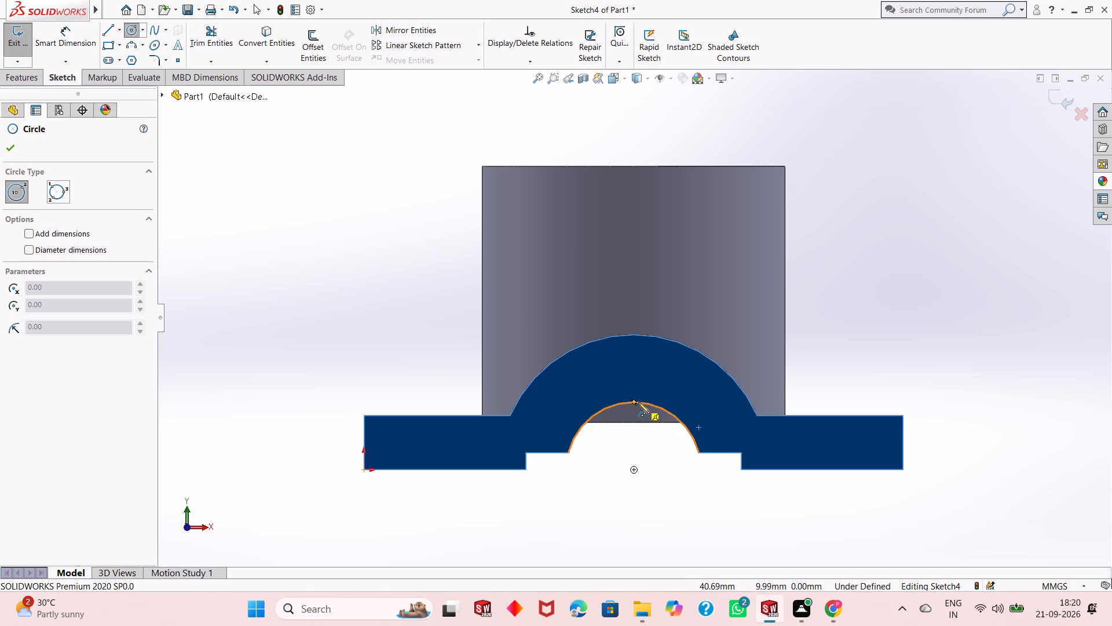
{"action": "left_click", "coordinate": [634, 470]}
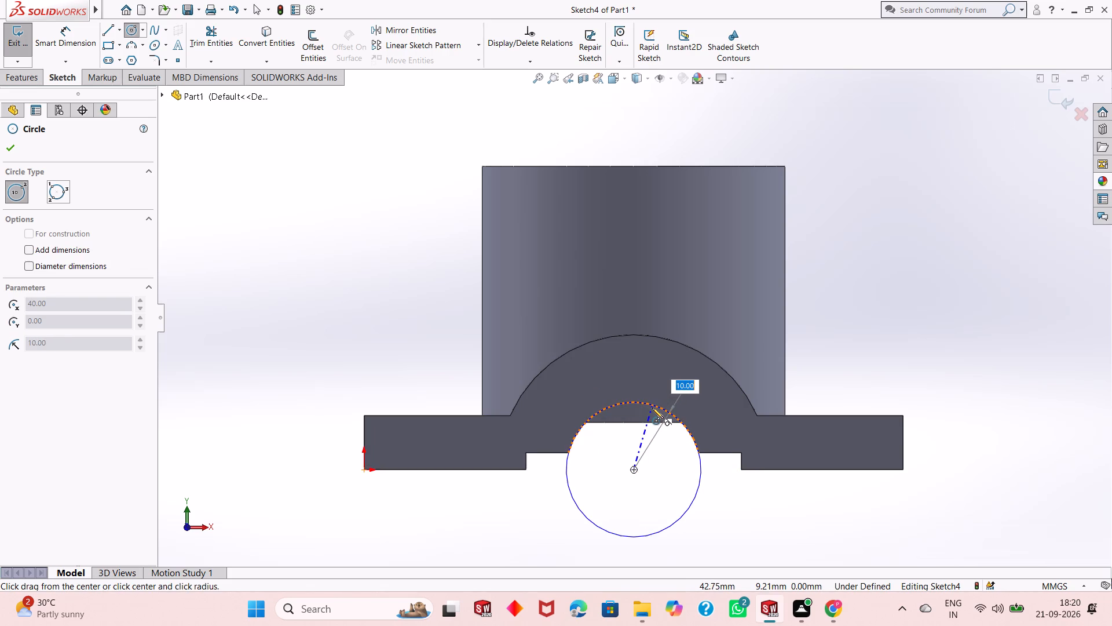
{"action": "left_click", "coordinate": [652, 407]}
{"action": "right_click", "coordinate": [652, 407]}
{"action": "left_click", "coordinate": [671, 410]}
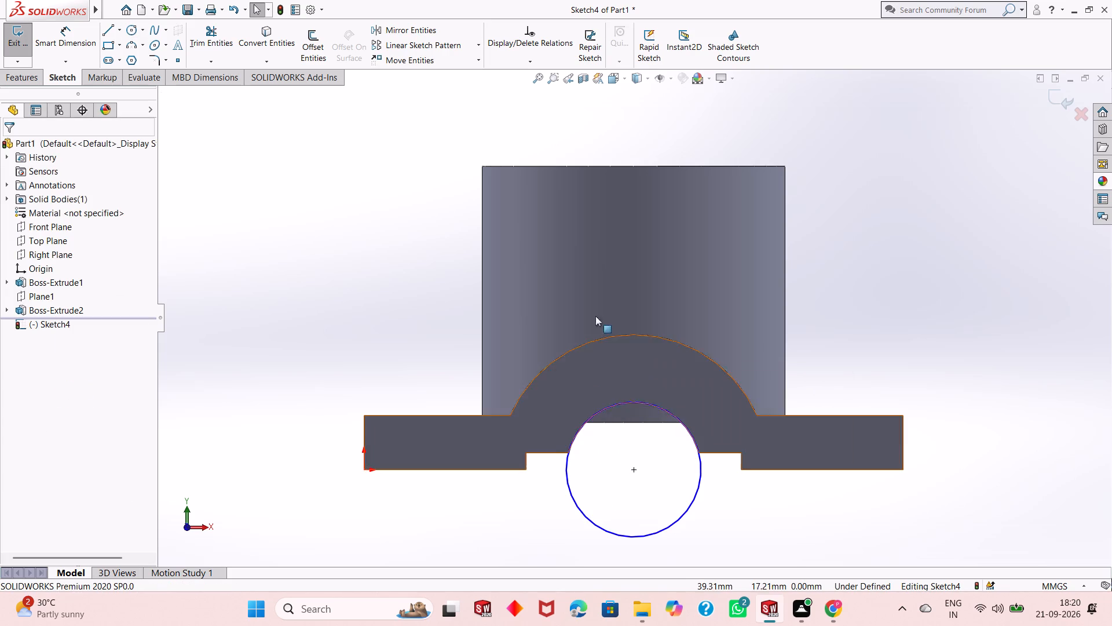
Dimension the circle's diameter at 20 mm.
{"action": "left_click", "coordinate": [50, 48]}
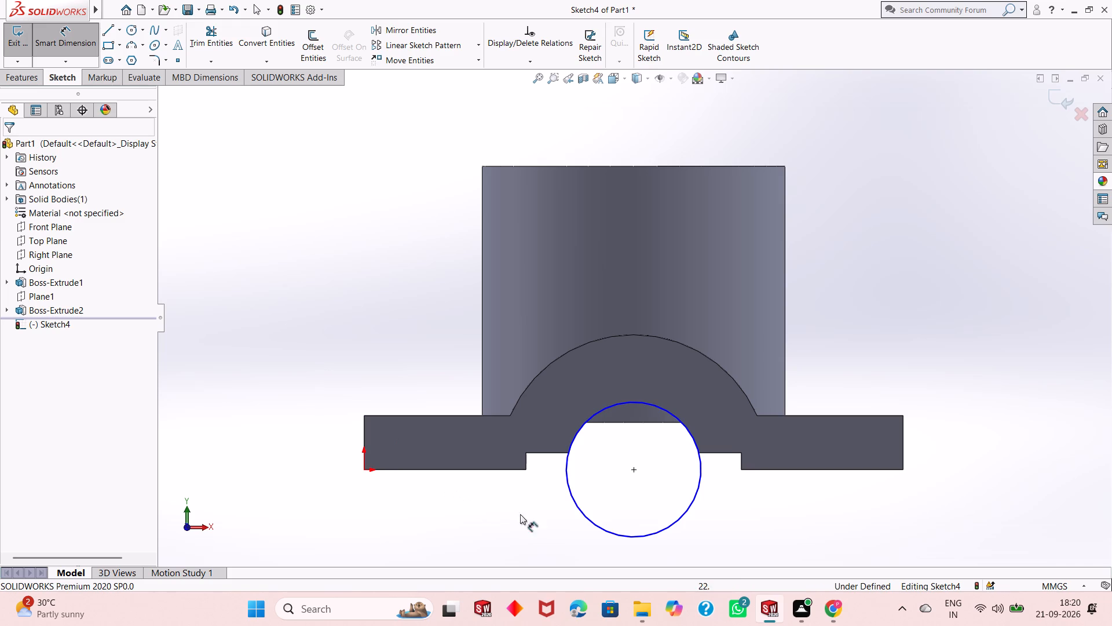
{"action": "left_click", "coordinate": [569, 489]}
{"action": "left_click", "coordinate": [473, 556]}
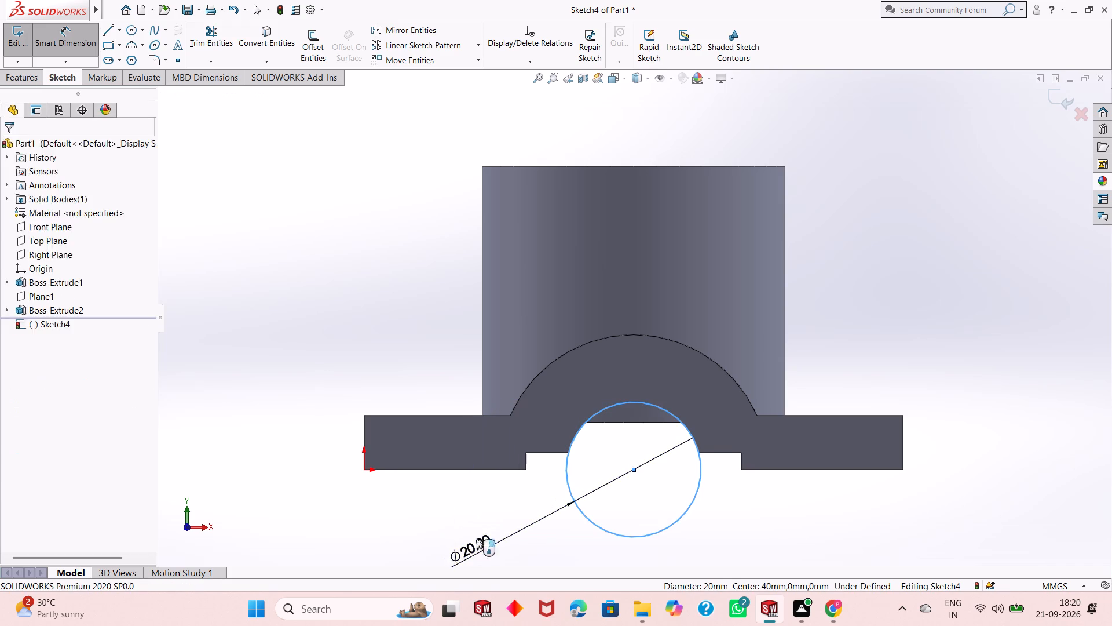
{"action": "left_click", "coordinate": [415, 536]}
{"action": "left_click", "coordinate": [422, 543]}
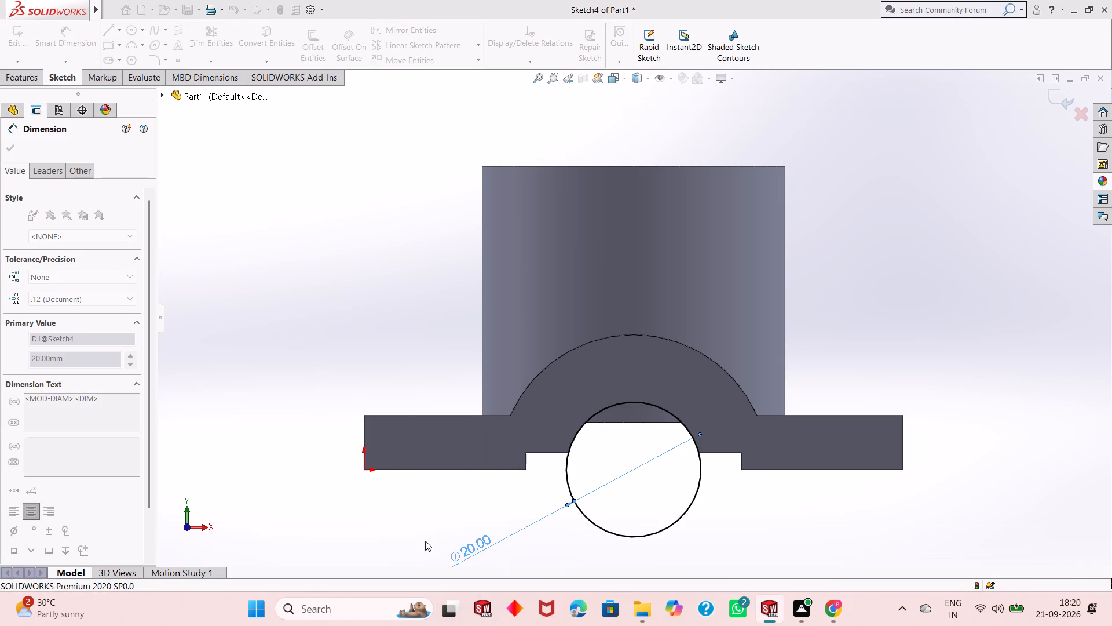
{"action": "left_click", "coordinate": [6, 142]}
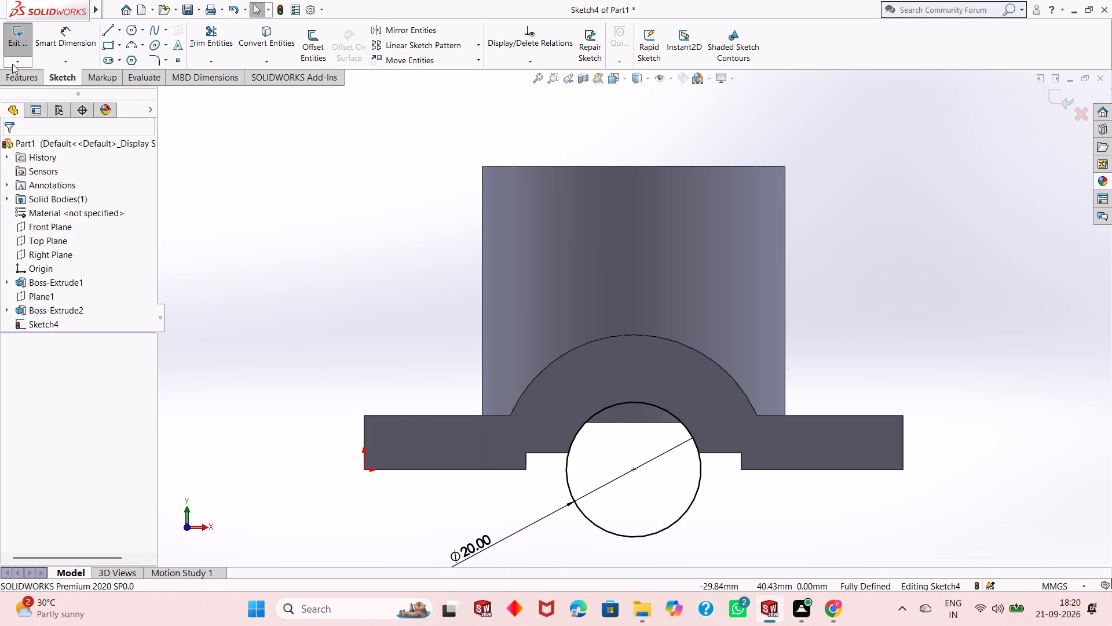
Cut-extrude the 20 mm circle blind to a depth of 60 mm through the arched opening.
{"action": "left_click", "coordinate": [9, 75]}
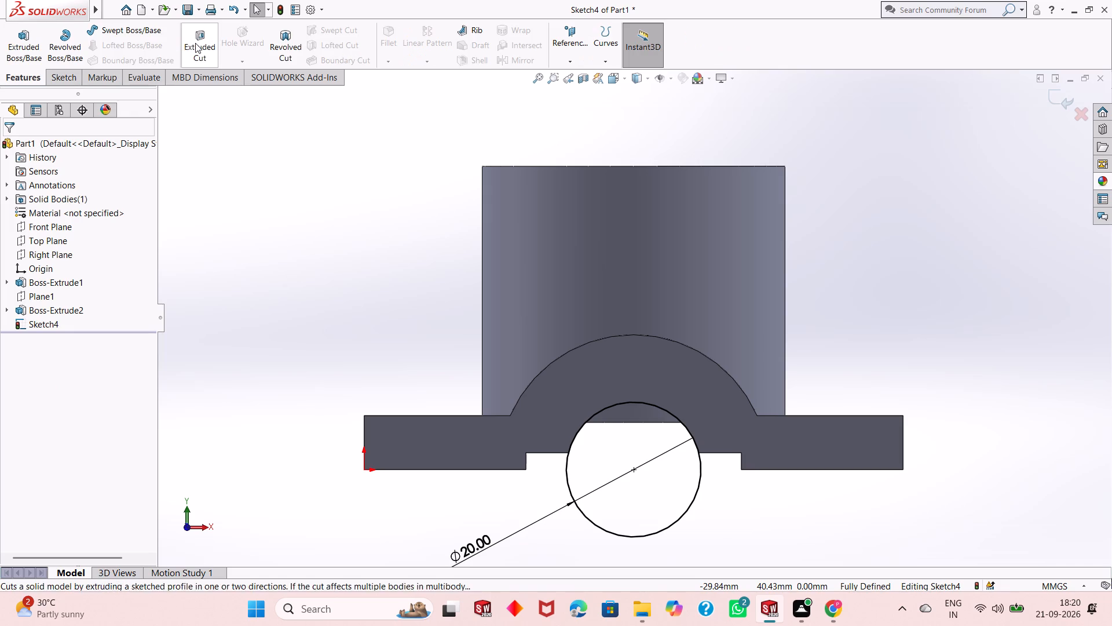
{"action": "left_click", "coordinate": [195, 43]}
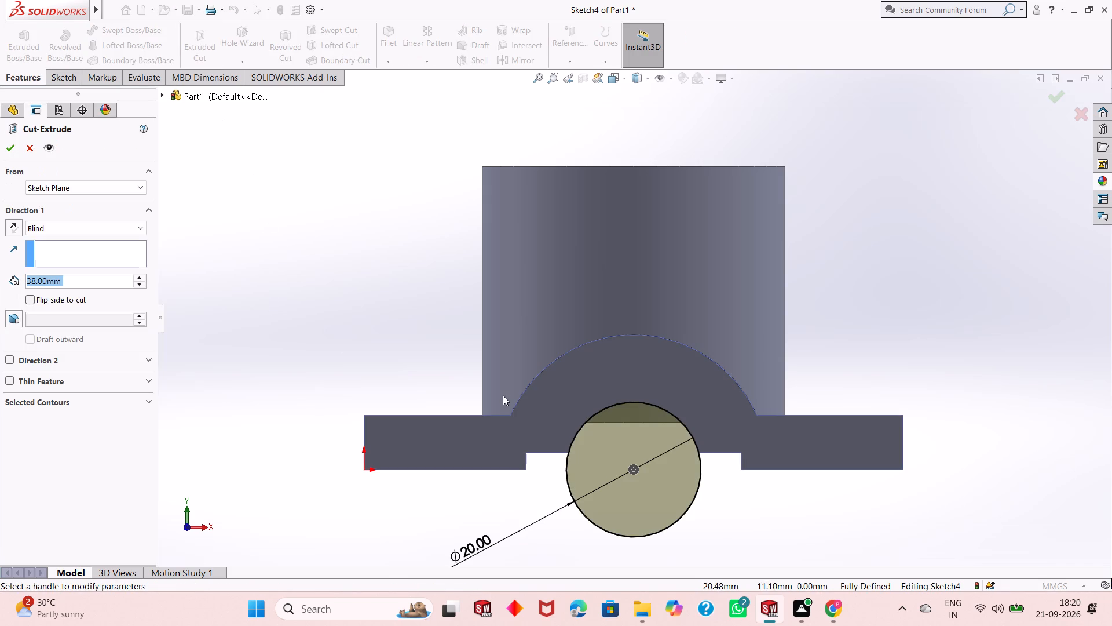
{"action": "middle_click_drag", "start_coordinate": [503, 395], "coordinate": [526, 388]}
{"action": "double_click", "coordinate": [79, 278]}
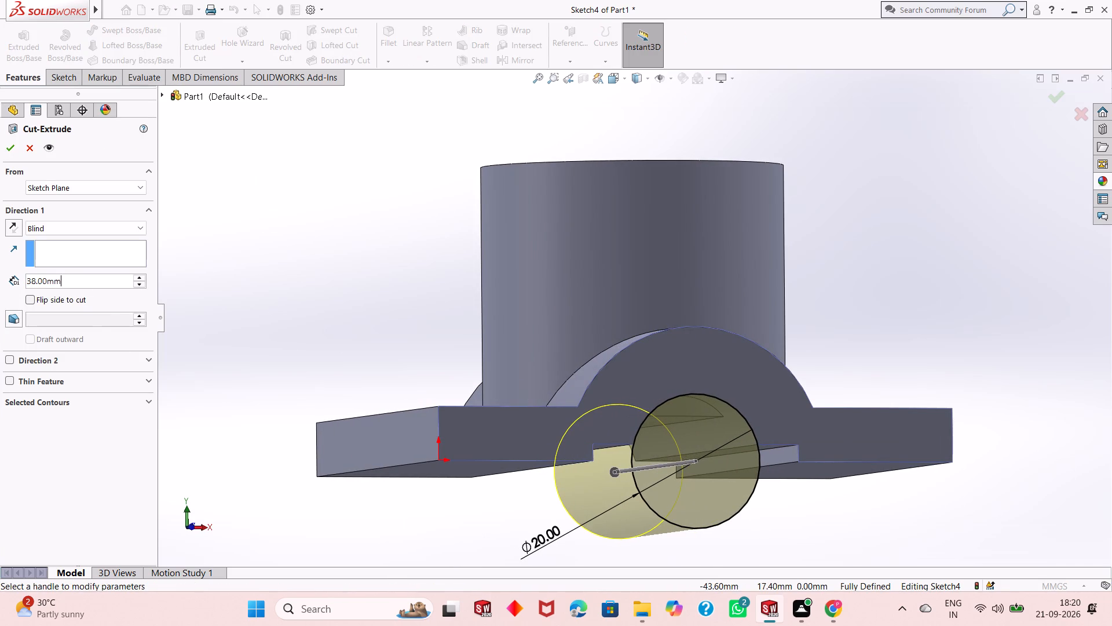
{"action": "type", "text": "60"}
{"action": "key", "text": "Return"}
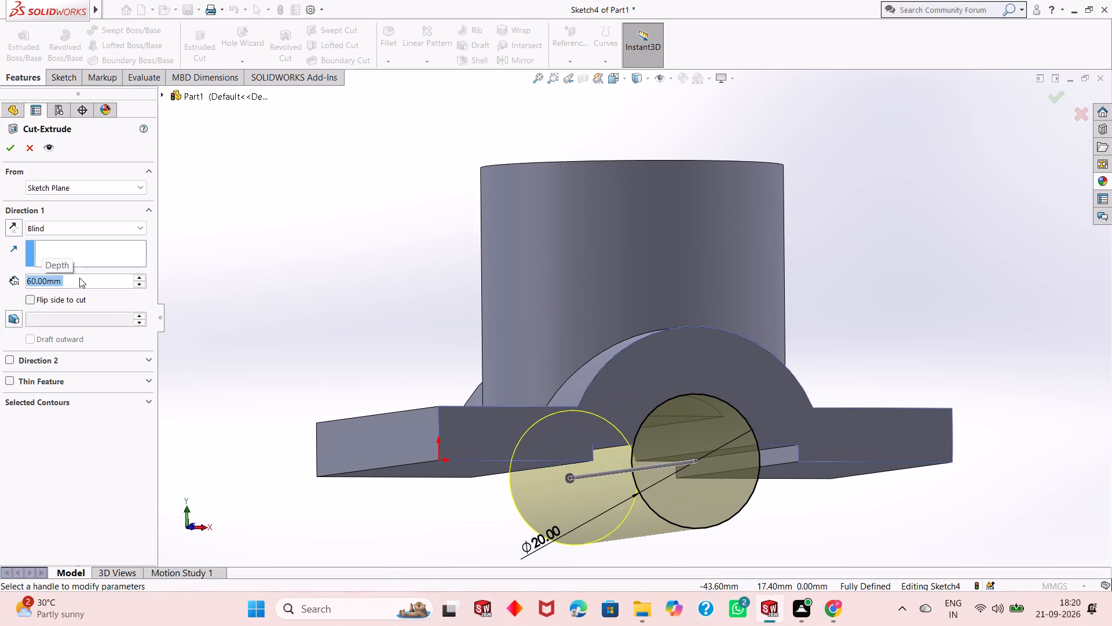
{"action": "left_click", "coordinate": [12, 151]}
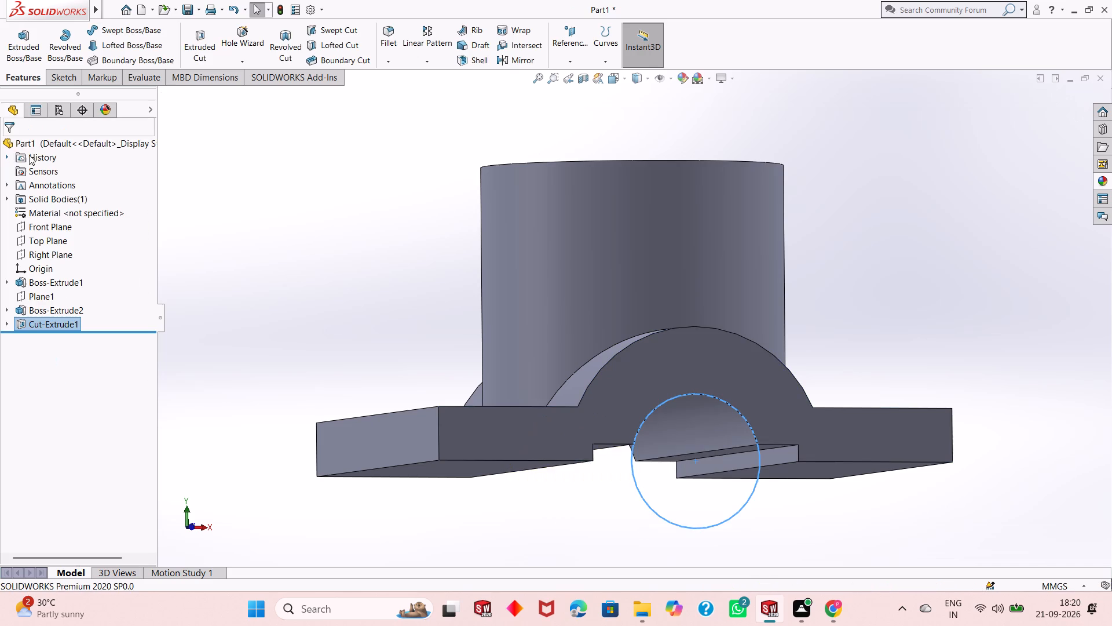
{"action": "left_click", "coordinate": [840, 515]}
Examine the cut arched channel from underneath, the front and above, along with the cylinder's junction with the base.
{"action": "middle_click_drag", "start_coordinate": [621, 452], "coordinate": [606, 409]}
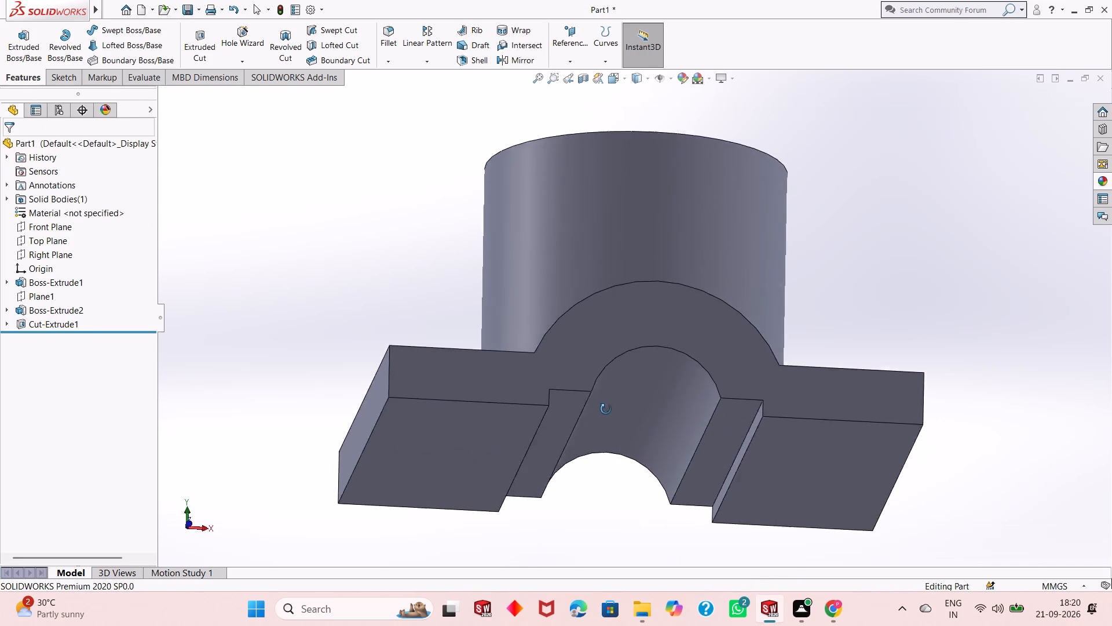
{"action": "middle_click_drag", "start_coordinate": [606, 409], "coordinate": [601, 393]}
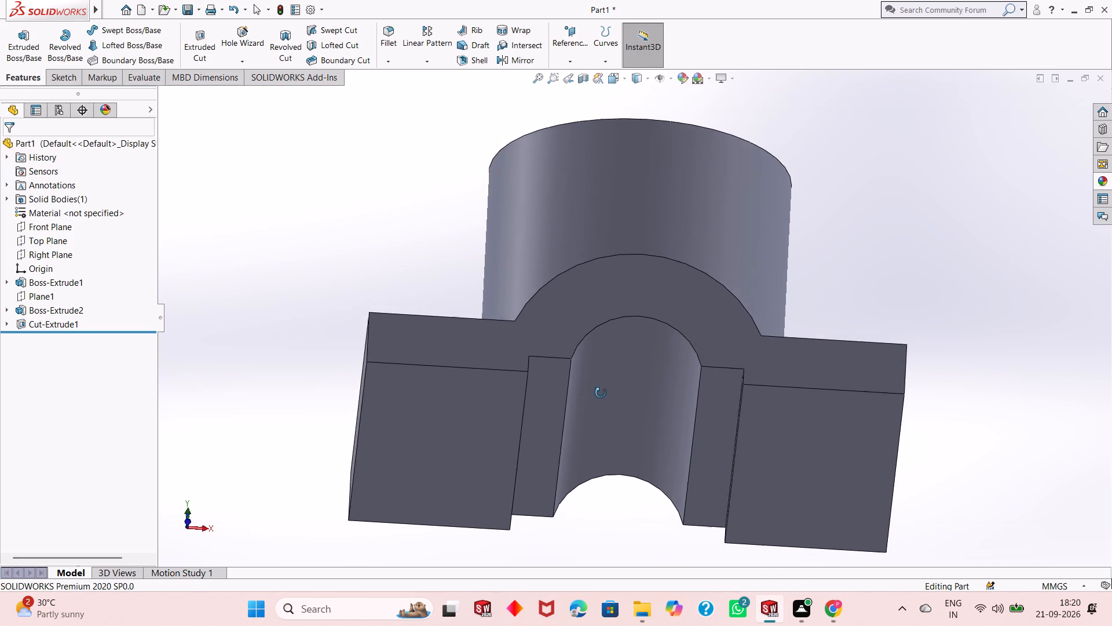
{"action": "middle_click_drag", "start_coordinate": [601, 393], "coordinate": [598, 476]}
{"action": "middle_click_drag", "start_coordinate": [663, 434], "coordinate": [652, 404]}
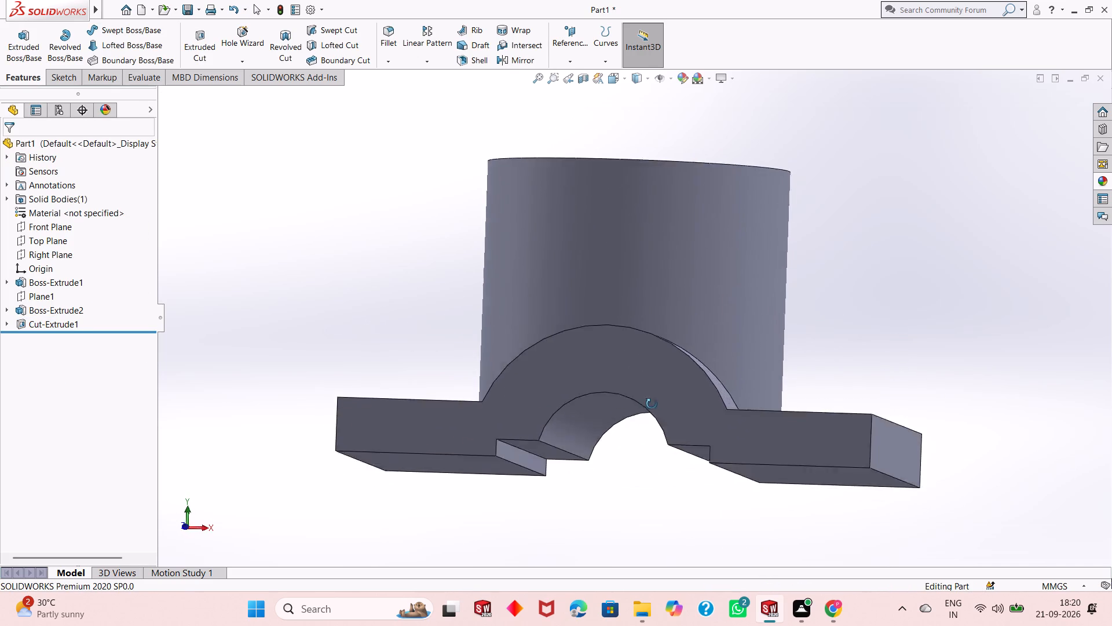
{"action": "middle_click_drag", "start_coordinate": [652, 404], "coordinate": [711, 406]}
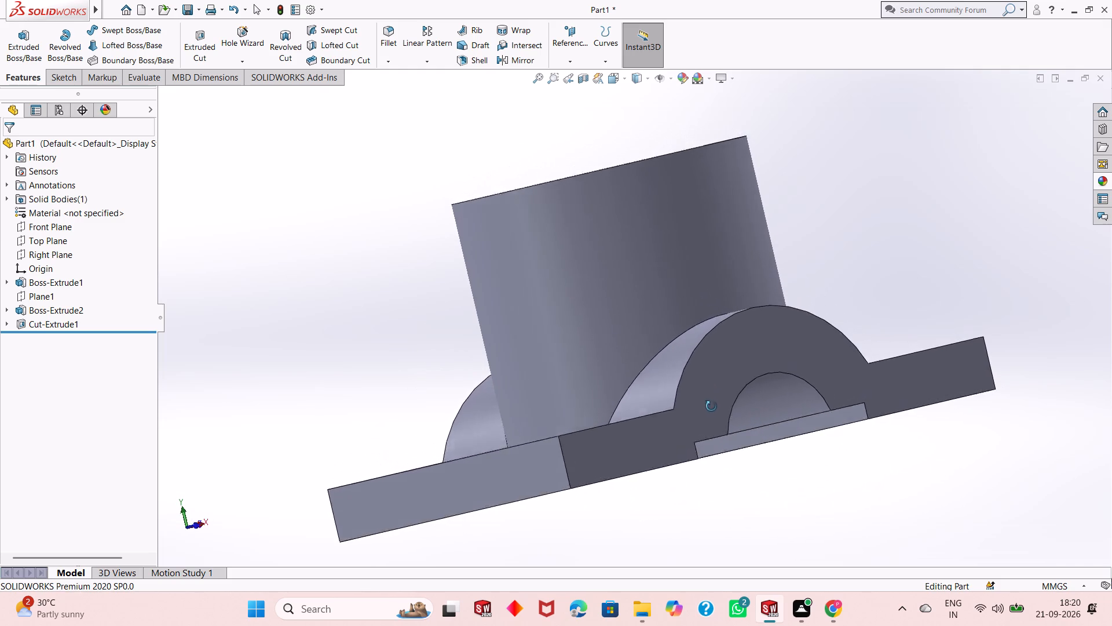
{"action": "middle_click_drag", "start_coordinate": [711, 406], "coordinate": [595, 523]}
{"action": "scroll", "coordinate": [595, 523], "scroll_direction": "up", "scroll_amount": 1}
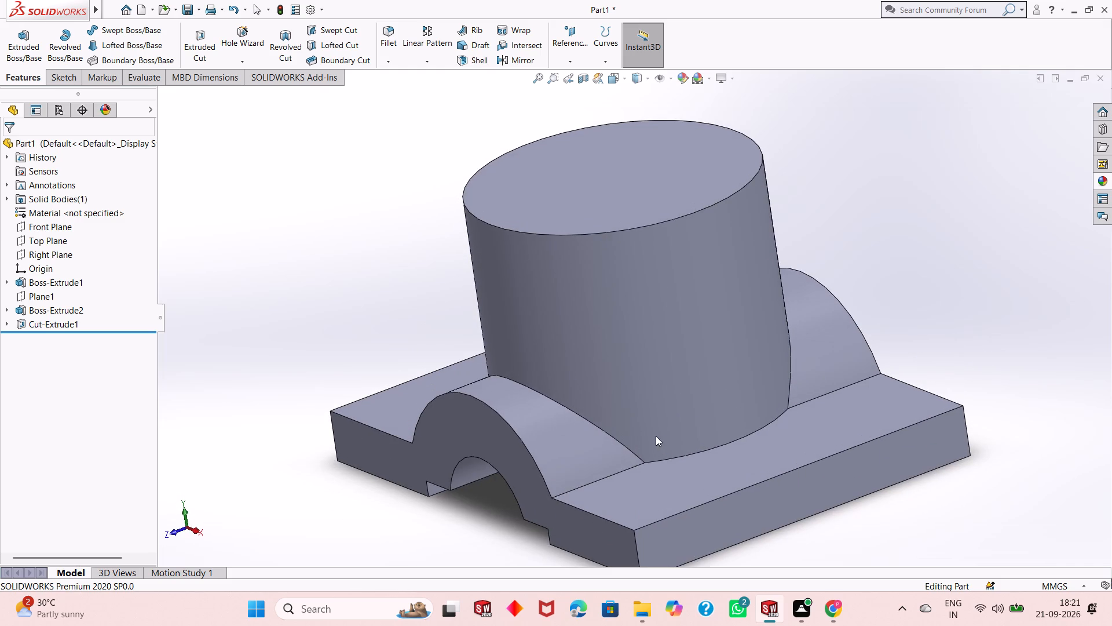
{"action": "scroll", "coordinate": [657, 436], "scroll_direction": "up", "scroll_amount": 2}
{"action": "scroll", "coordinate": [652, 370], "scroll_direction": "down", "scroll_amount": 2}
{"action": "middle_click_drag", "start_coordinate": [639, 370], "coordinate": [659, 360]}
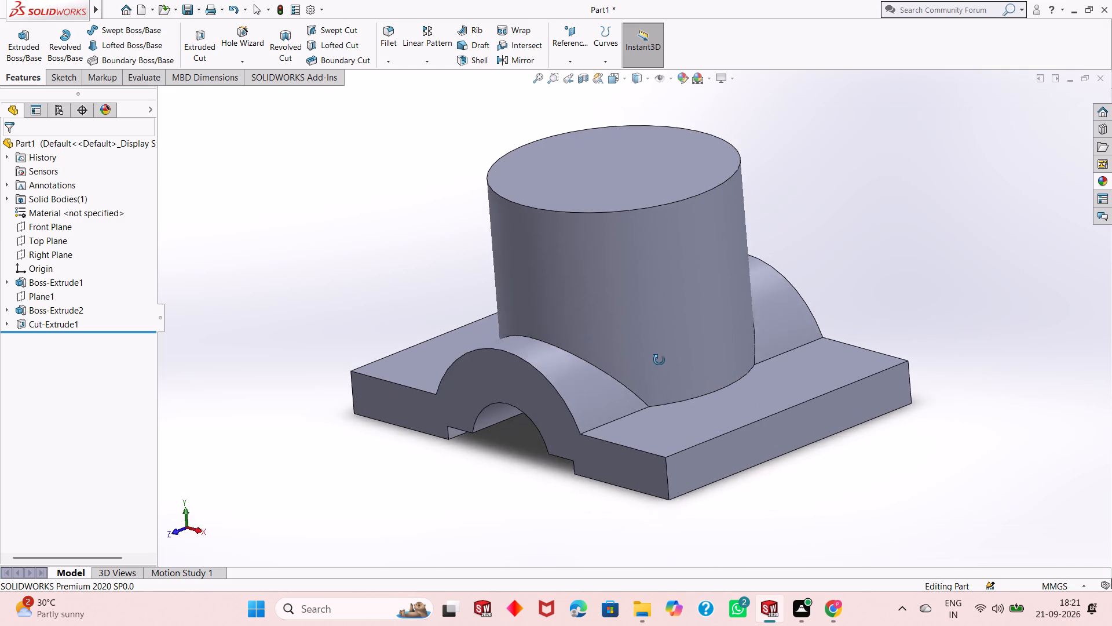
{"action": "middle_click_drag", "start_coordinate": [659, 360], "coordinate": [700, 344]}
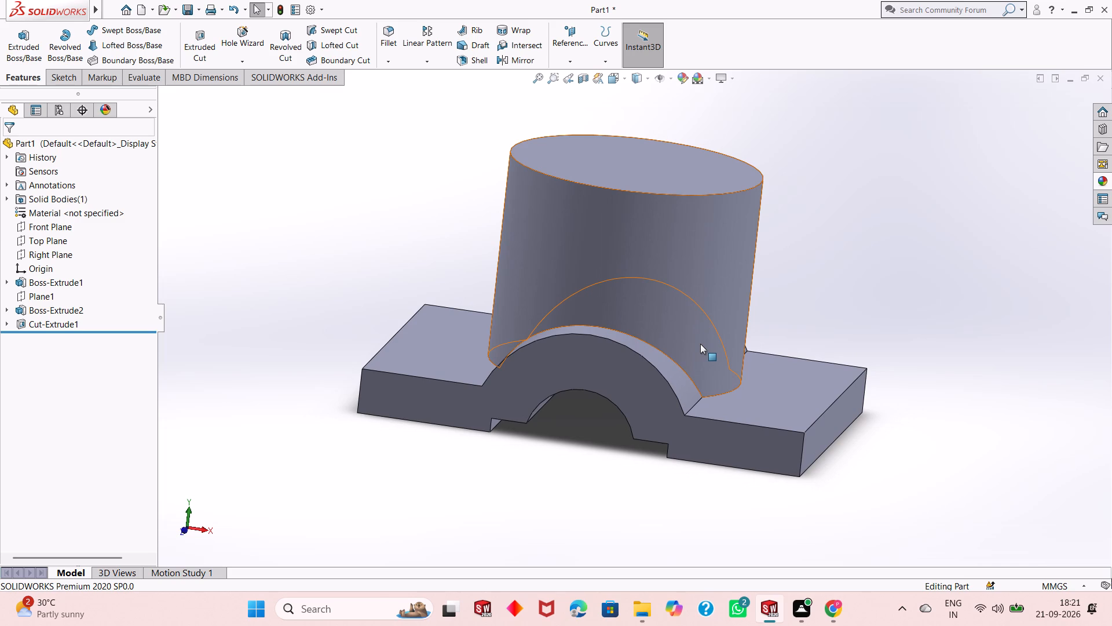
{"action": "scroll", "coordinate": [697, 347], "scroll_direction": "up", "scroll_amount": 1}
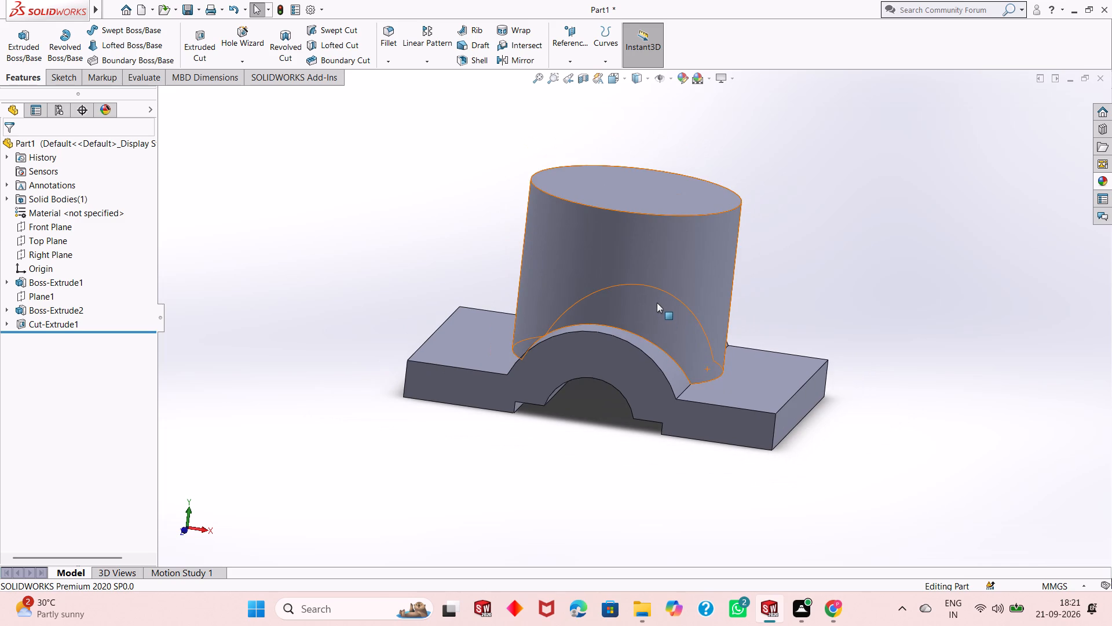
{"action": "scroll", "coordinate": [657, 303], "scroll_direction": "down", "scroll_amount": 2}
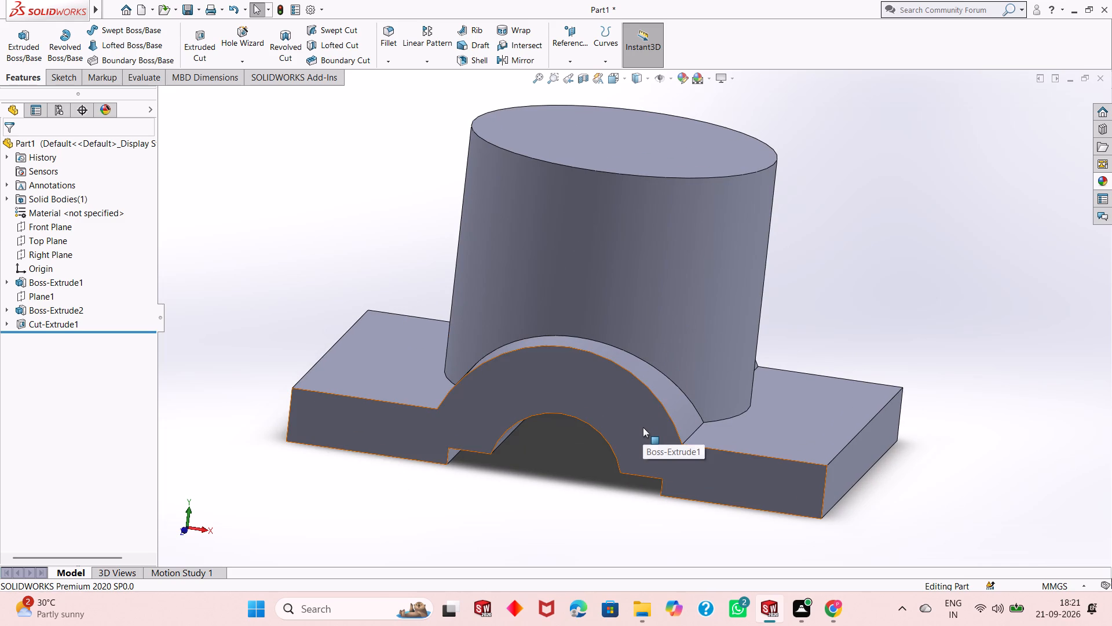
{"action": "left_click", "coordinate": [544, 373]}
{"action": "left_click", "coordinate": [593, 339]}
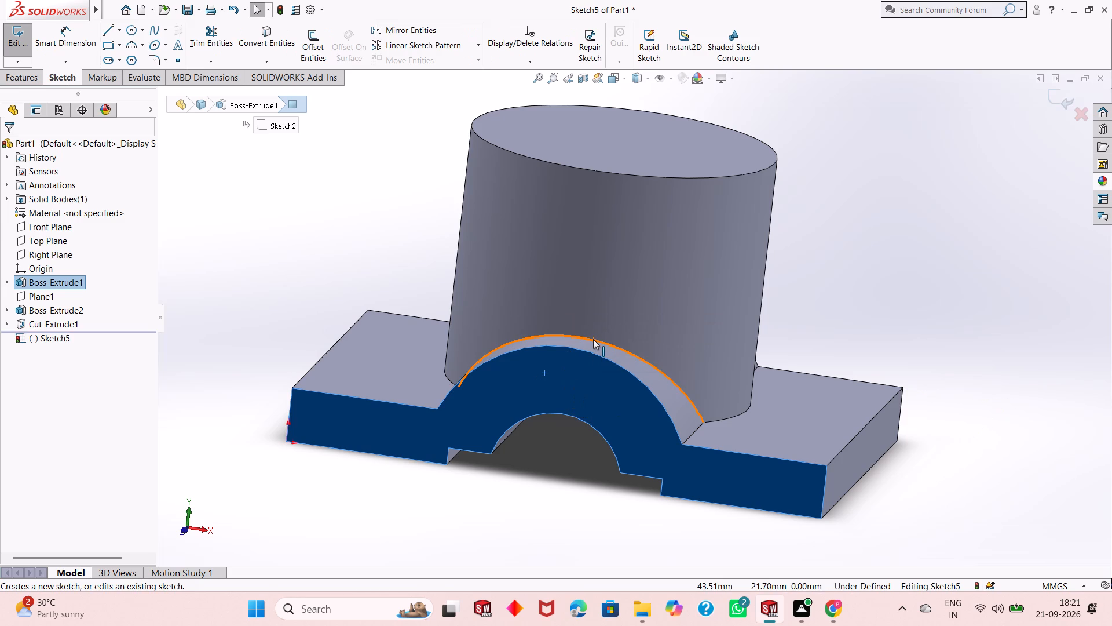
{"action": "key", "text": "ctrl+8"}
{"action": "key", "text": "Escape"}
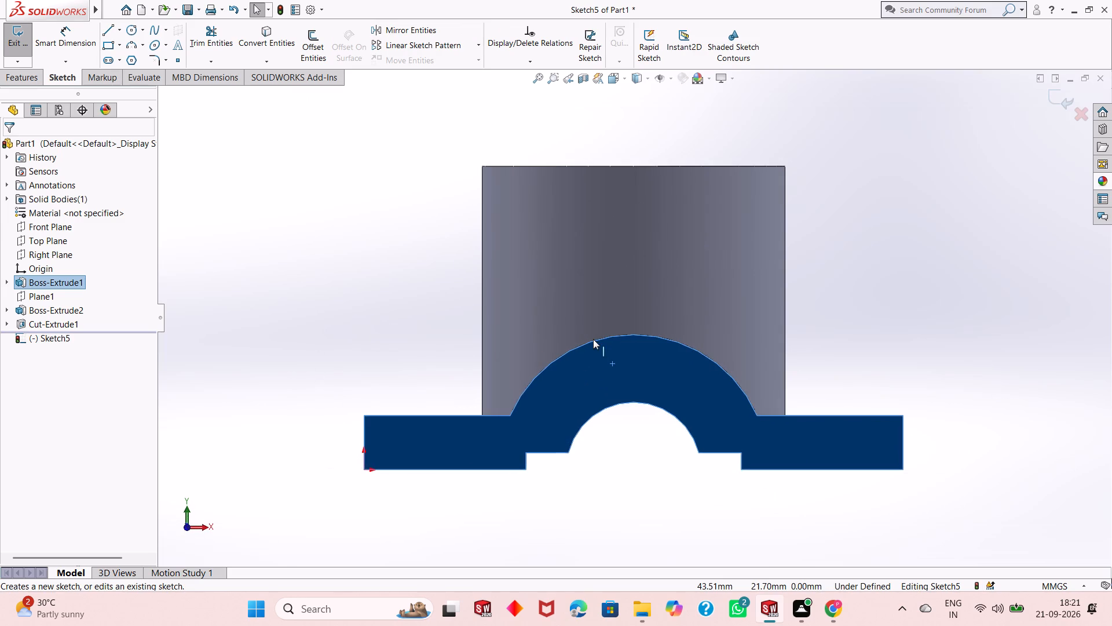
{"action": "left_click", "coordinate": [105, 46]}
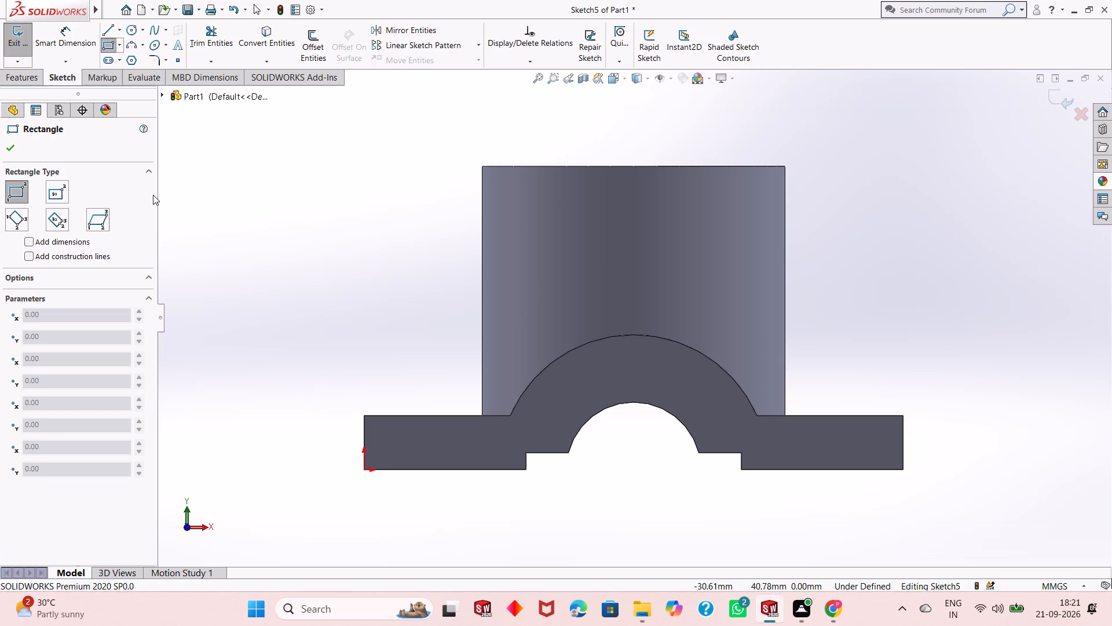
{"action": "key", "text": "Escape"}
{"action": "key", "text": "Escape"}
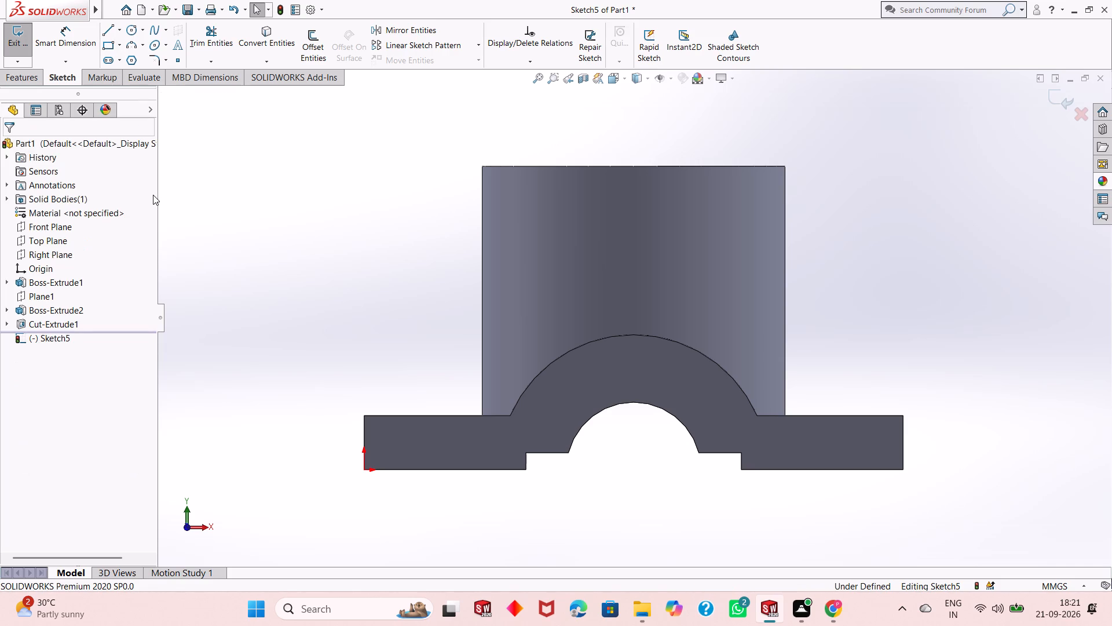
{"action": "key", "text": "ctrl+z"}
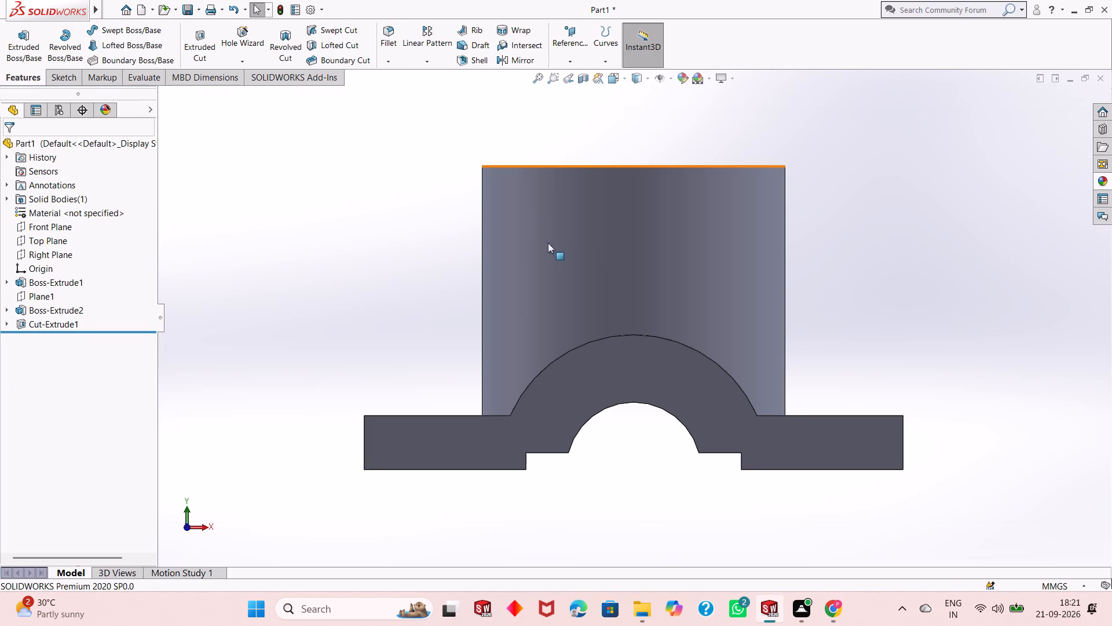
Fillet the four vertical corner edges of the base with a symmetric 10 mm radius.
{"action": "middle_click_drag", "start_coordinate": [629, 265], "coordinate": [602, 352]}
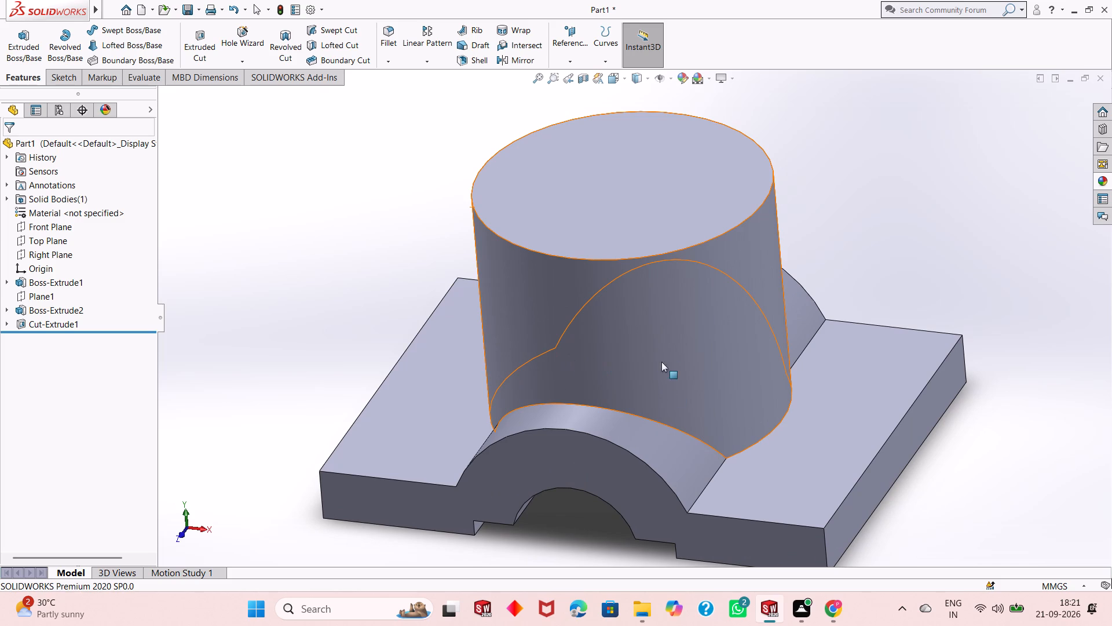
{"action": "scroll", "coordinate": [668, 396], "scroll_direction": "up", "scroll_amount": 2}
{"action": "left_click", "coordinate": [390, 50]}
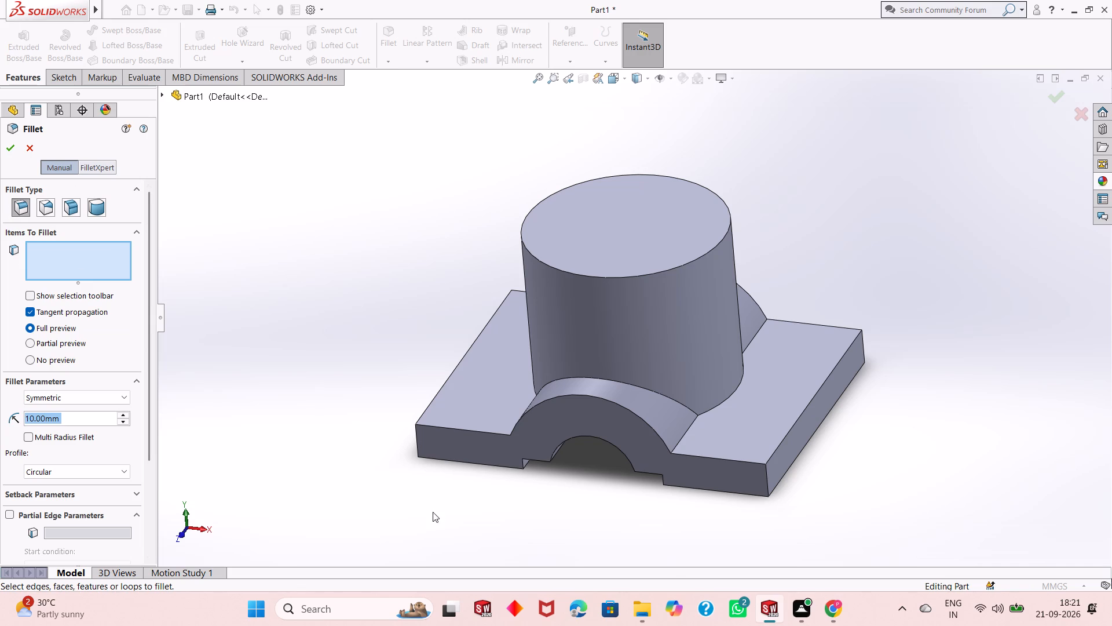
{"action": "left_click", "coordinate": [766, 483]}
{"action": "scroll", "coordinate": [685, 505], "scroll_direction": "up", "scroll_amount": 2}
{"action": "middle_click_drag", "start_coordinate": [793, 394], "coordinate": [676, 399]}
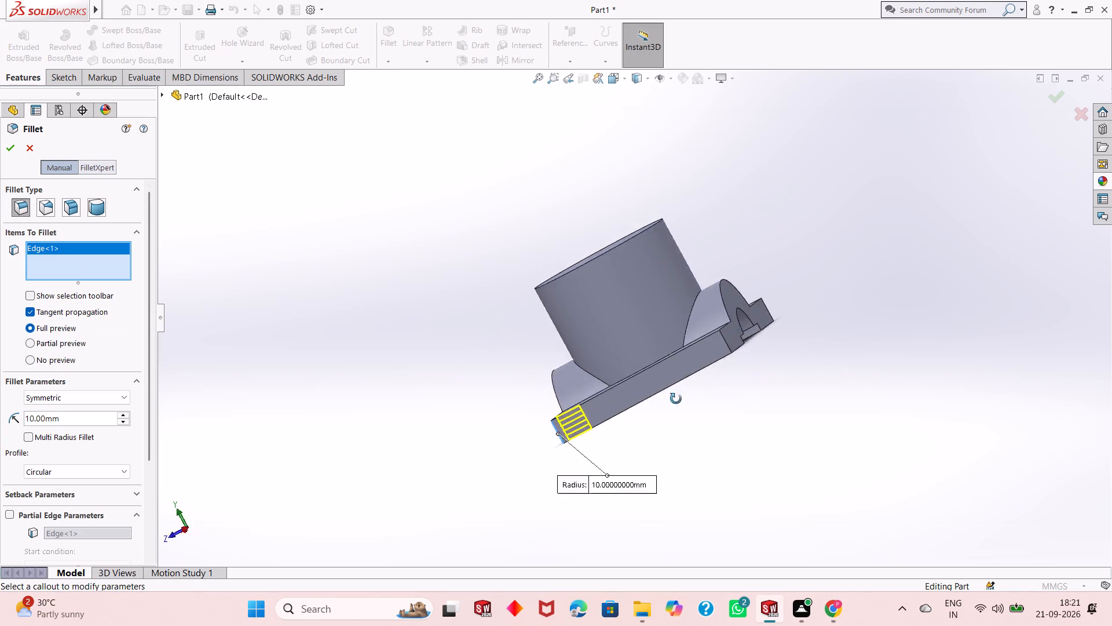
{"action": "middle_click_drag", "start_coordinate": [676, 399], "coordinate": [586, 494]}
{"action": "middle_click_drag", "start_coordinate": [553, 387], "coordinate": [562, 396]}
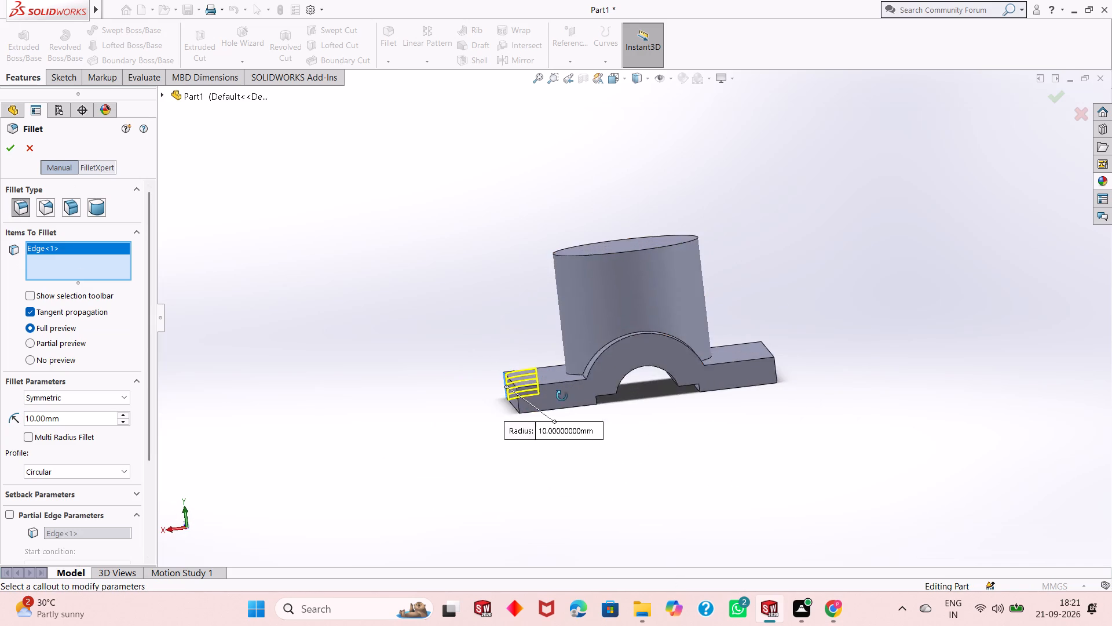
{"action": "middle_click_drag", "start_coordinate": [562, 396], "coordinate": [573, 415]}
{"action": "scroll", "coordinate": [564, 439], "scroll_direction": "down", "scroll_amount": 4}
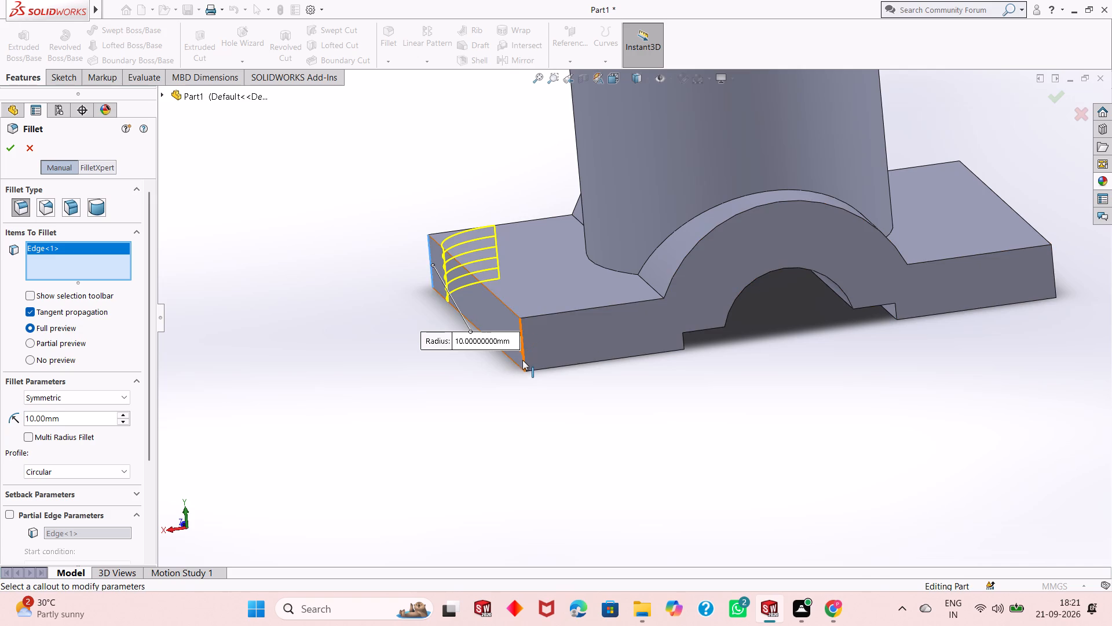
{"action": "left_click", "coordinate": [522, 361]}
{"action": "scroll", "coordinate": [630, 362], "scroll_direction": "up", "scroll_amount": 2}
{"action": "scroll", "coordinate": [865, 316], "scroll_direction": "up", "scroll_amount": 1}
{"action": "middle_click_drag", "start_coordinate": [868, 316], "coordinate": [724, 325]}
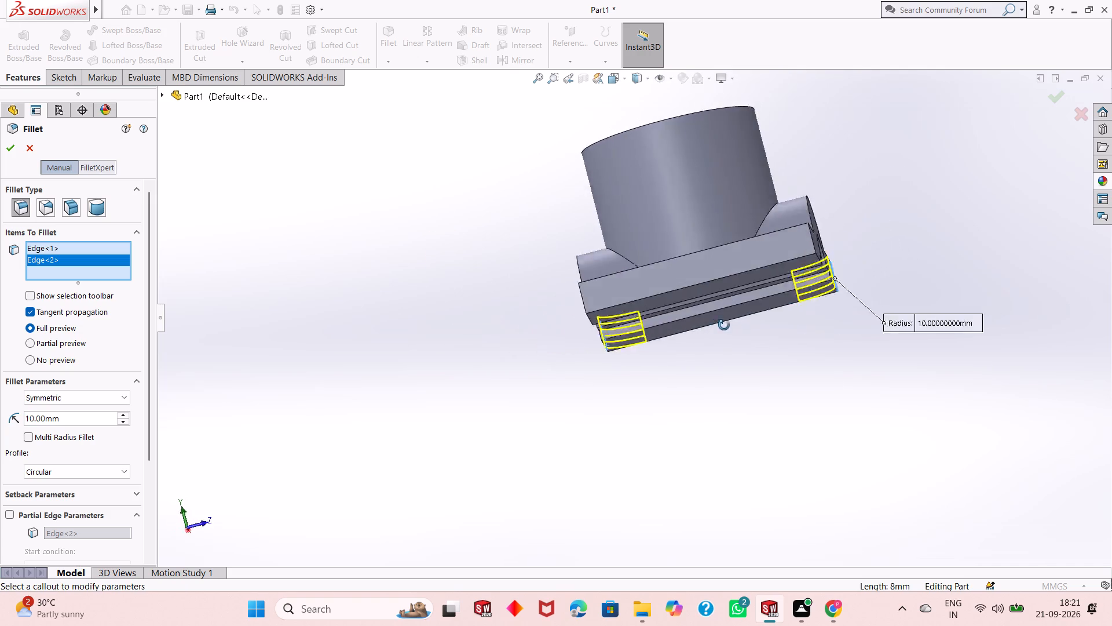
{"action": "middle_click_drag", "start_coordinate": [724, 325], "coordinate": [685, 414]}
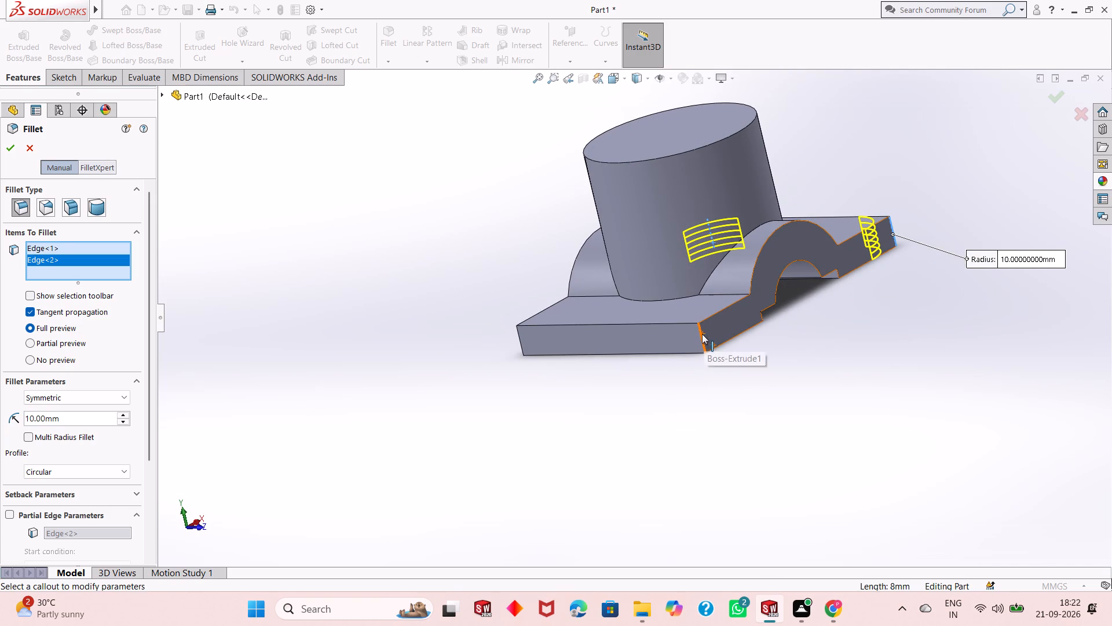
{"action": "left_click", "coordinate": [702, 333]}
{"action": "middle_click_drag", "start_coordinate": [632, 358], "coordinate": [718, 351]}
{"action": "scroll", "coordinate": [637, 336], "scroll_direction": "down", "scroll_amount": 8}
{"action": "left_click", "coordinate": [601, 312]}
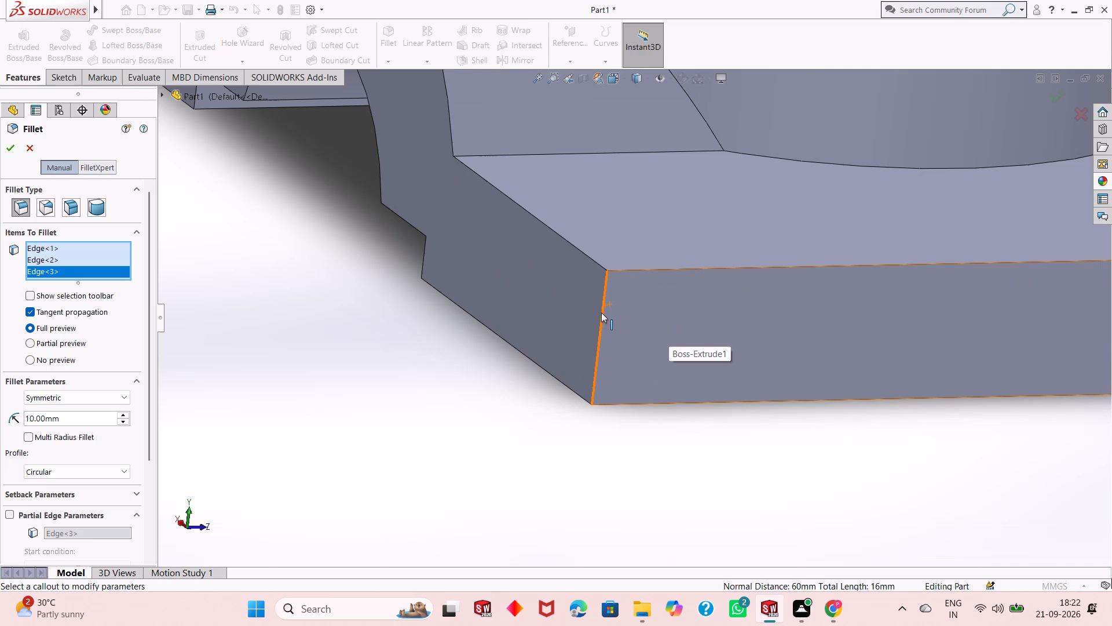
{"action": "left_click", "coordinate": [12, 152]}
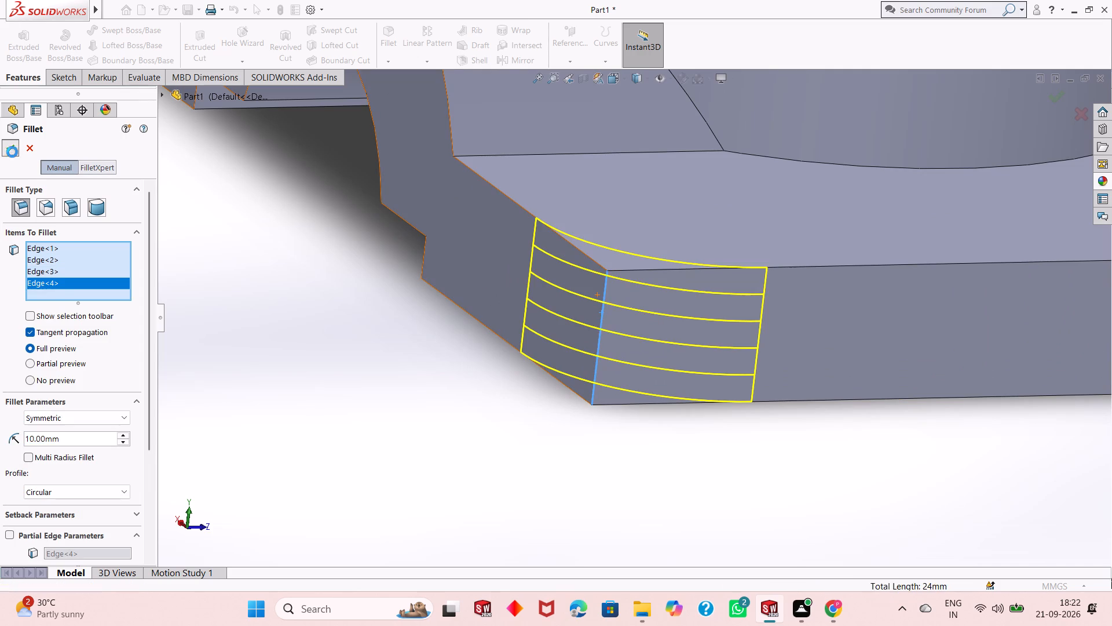
{"action": "left_click", "coordinate": [363, 428]}
Examine the base's rounded corners, the arched channel and the cylinder from several angles.
{"action": "scroll", "coordinate": [438, 377], "scroll_direction": "up", "scroll_amount": 7}
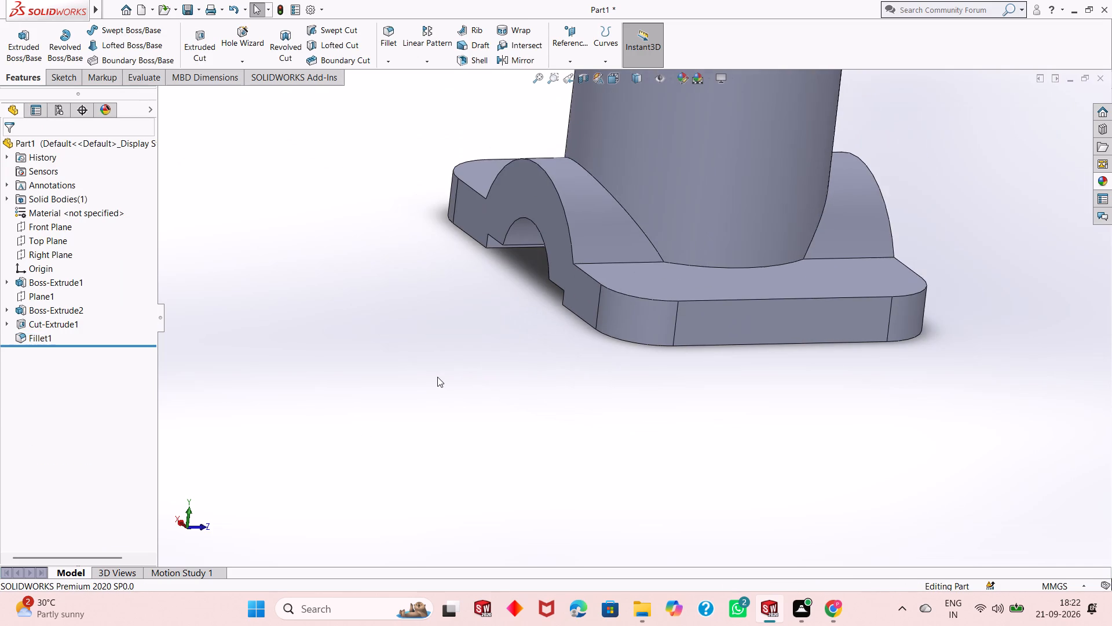
{"action": "scroll", "coordinate": [770, 180], "scroll_direction": "down", "scroll_amount": 2}
{"action": "scroll", "coordinate": [716, 360], "scroll_direction": "up", "scroll_amount": 6}
{"action": "scroll", "coordinate": [686, 268], "scroll_direction": "down", "scroll_amount": 3}
{"action": "middle_click_drag", "start_coordinate": [800, 394], "coordinate": [800, 394]}
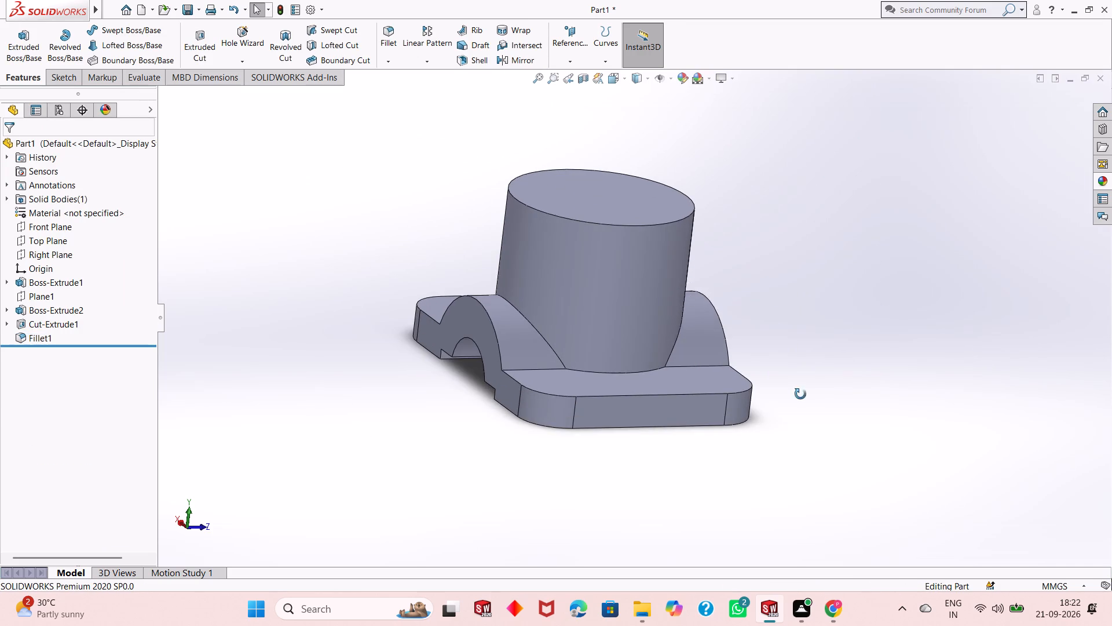
{"action": "middle_click_drag", "start_coordinate": [800, 394], "coordinate": [624, 422]}
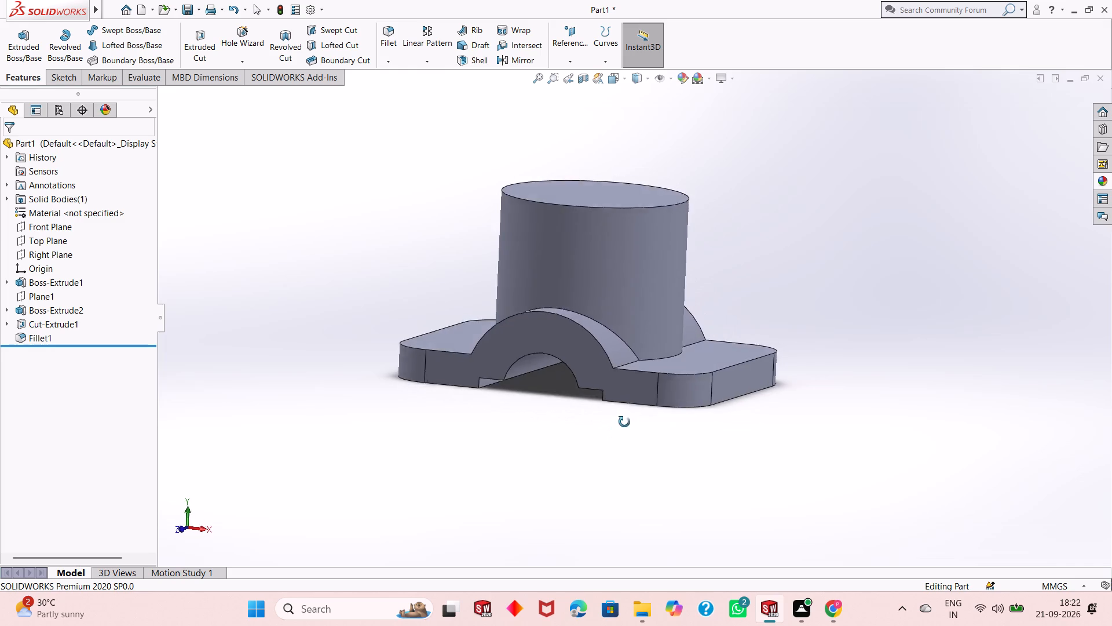
{"action": "middle_click_drag", "start_coordinate": [624, 422], "coordinate": [657, 443]}
{"action": "scroll", "coordinate": [657, 443], "scroll_direction": "up", "scroll_amount": 1}
{"action": "scroll", "coordinate": [601, 355], "scroll_direction": "down", "scroll_amount": 3}
{"action": "scroll", "coordinate": [598, 355], "scroll_direction": "up", "scroll_amount": 3}
{"action": "scroll", "coordinate": [627, 234], "scroll_direction": "down", "scroll_amount": 3}
{"action": "scroll", "coordinate": [627, 234], "scroll_direction": "up", "scroll_amount": 4}
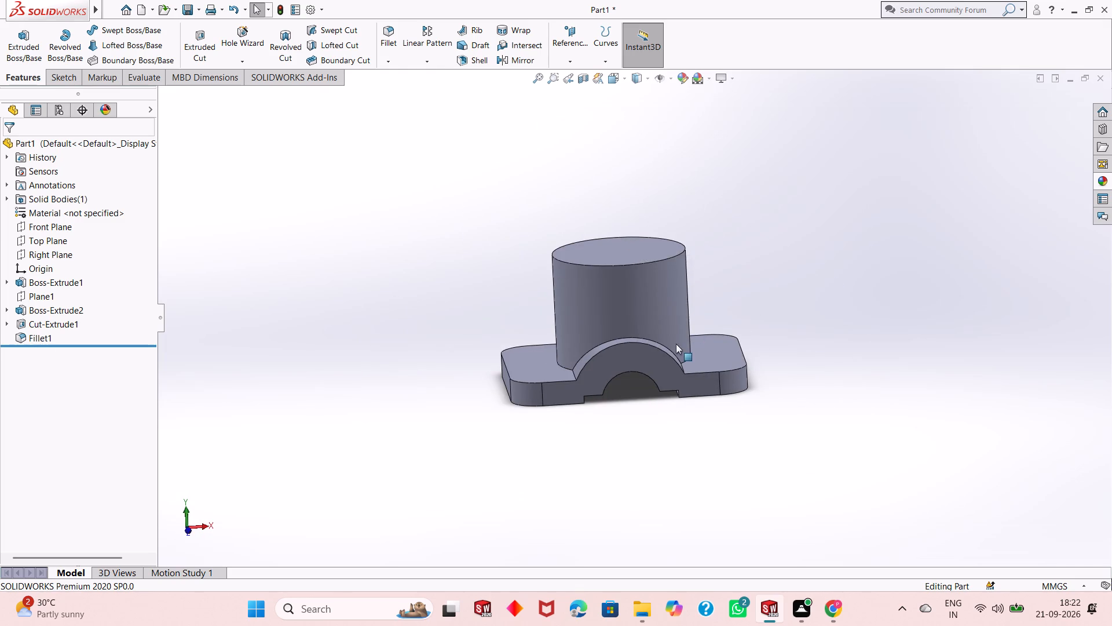
{"action": "middle_click_drag", "start_coordinate": [677, 347], "coordinate": [691, 400]}
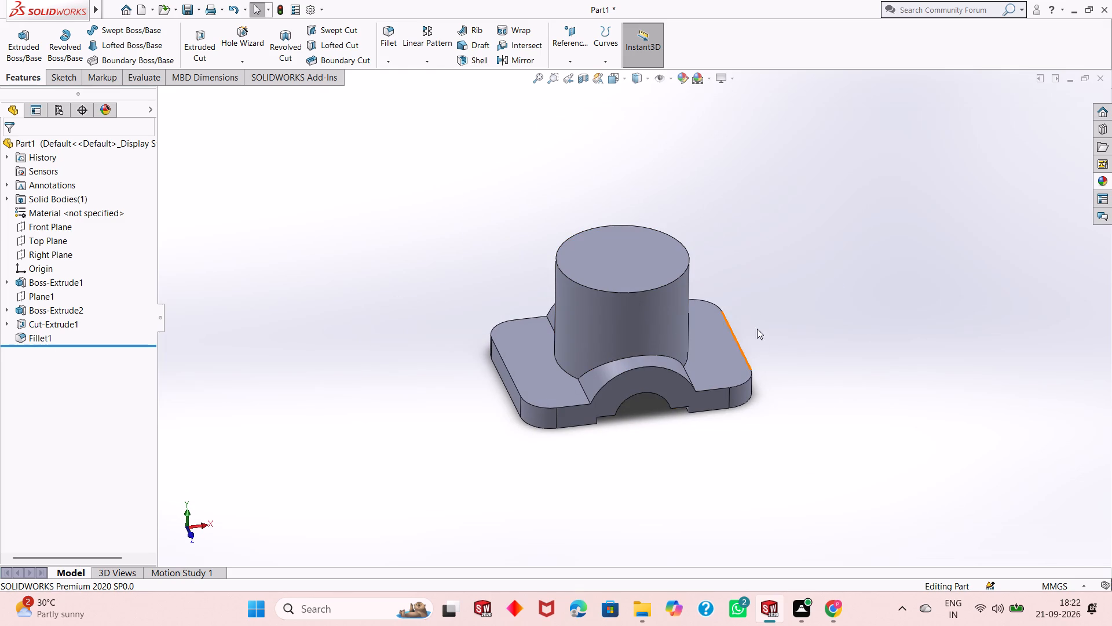
{"action": "middle_click_drag", "start_coordinate": [721, 358], "coordinate": [687, 330]}
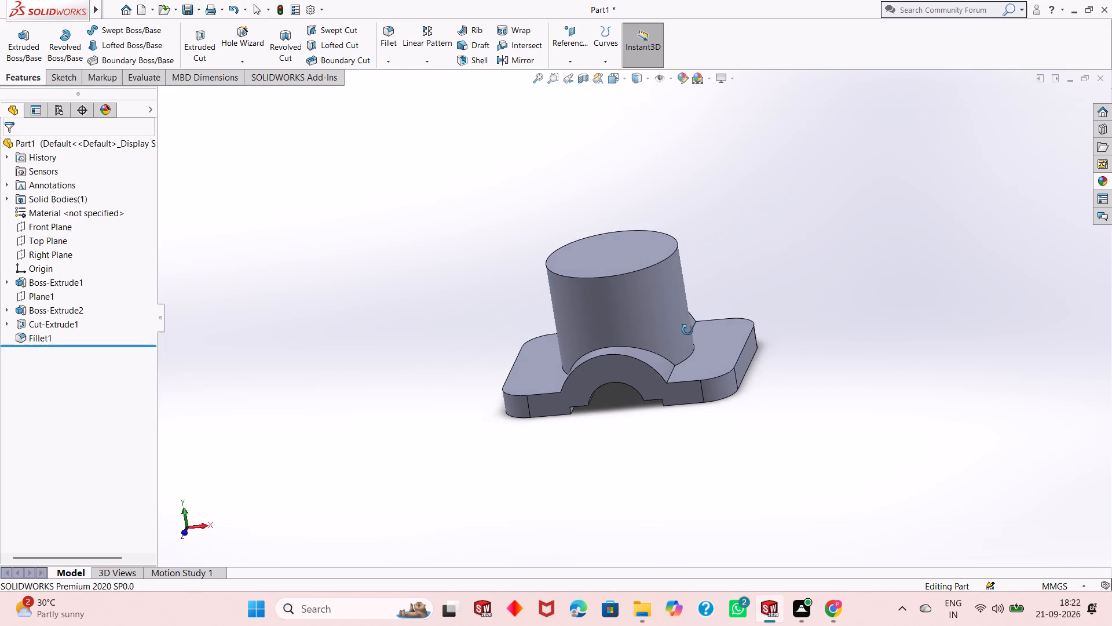
{"action": "middle_click_drag", "start_coordinate": [687, 330], "coordinate": [706, 312]}
{"action": "middle_click_drag", "start_coordinate": [714, 307], "coordinate": [720, 343]}
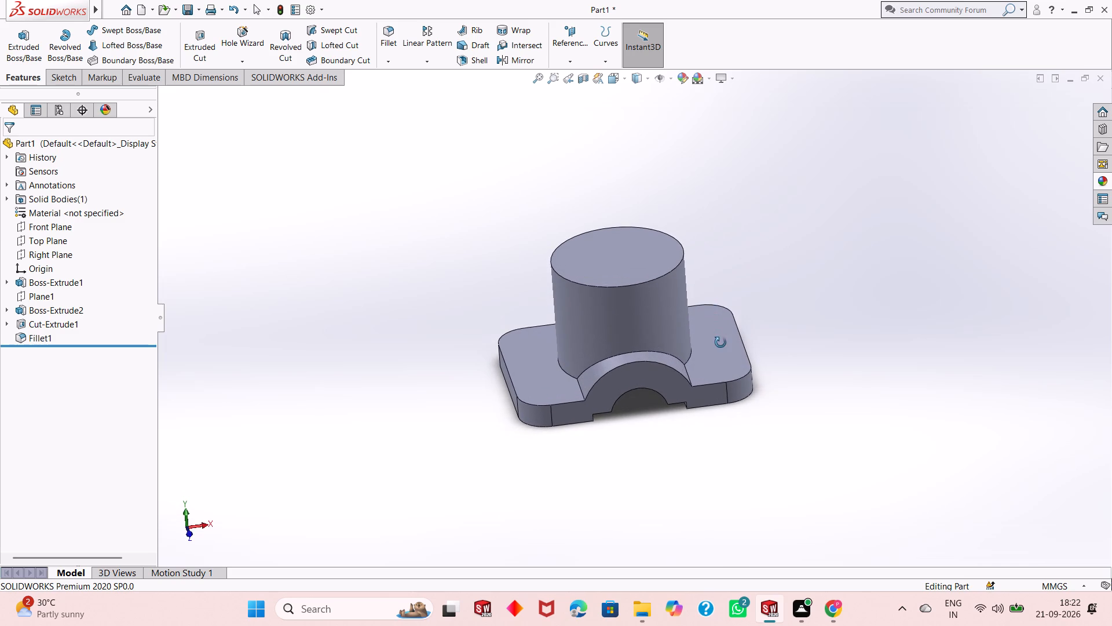
{"action": "middle_click_drag", "start_coordinate": [720, 343], "coordinate": [720, 344]}
Sketch four aligned circles near the corners of the base's flat top surface, about 4.2, 5.8, 4.9 and 4.2 mm in radius.
{"action": "left_click", "coordinate": [720, 351]}
{"action": "left_click", "coordinate": [774, 317]}
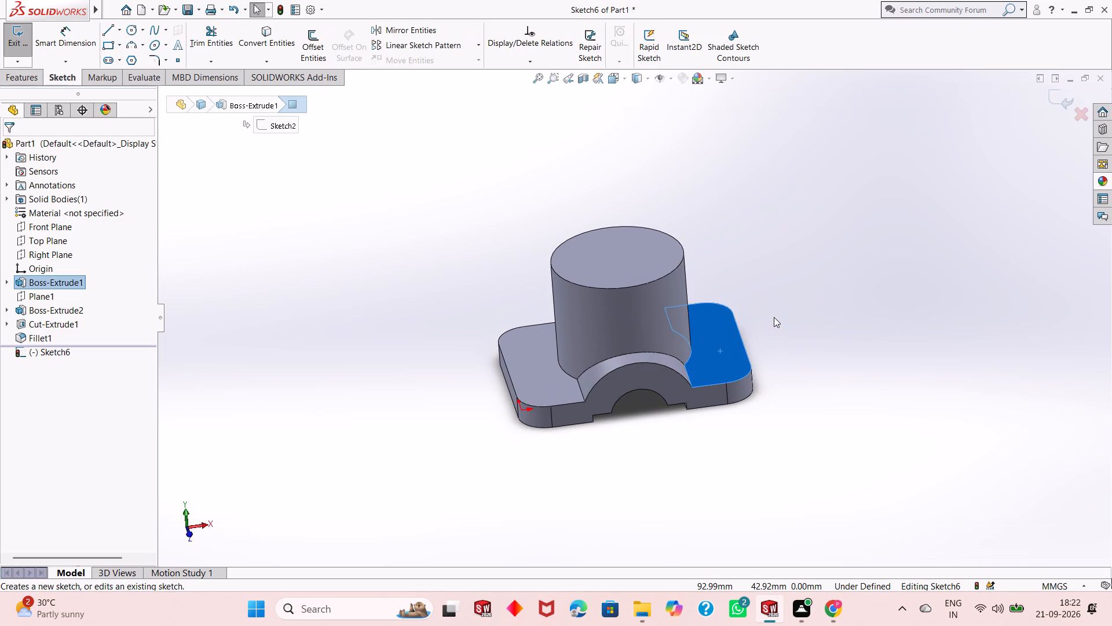
{"action": "key", "text": "ctrl+8"}
{"action": "key", "text": "Escape"}
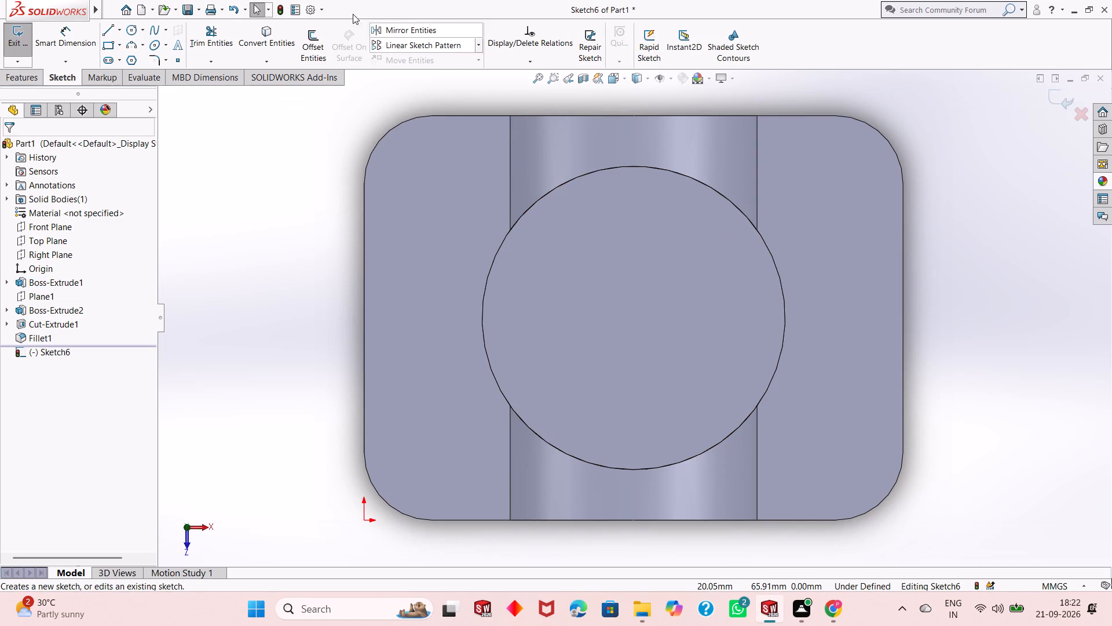
{"action": "left_click", "coordinate": [132, 31]}
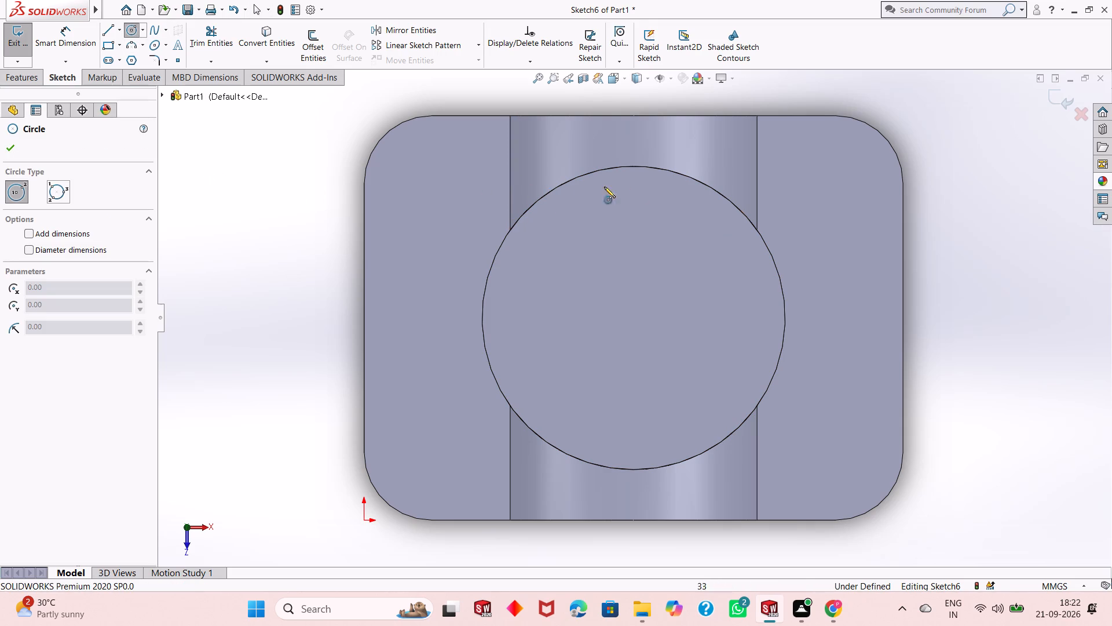
{"action": "left_click", "coordinate": [839, 183]}
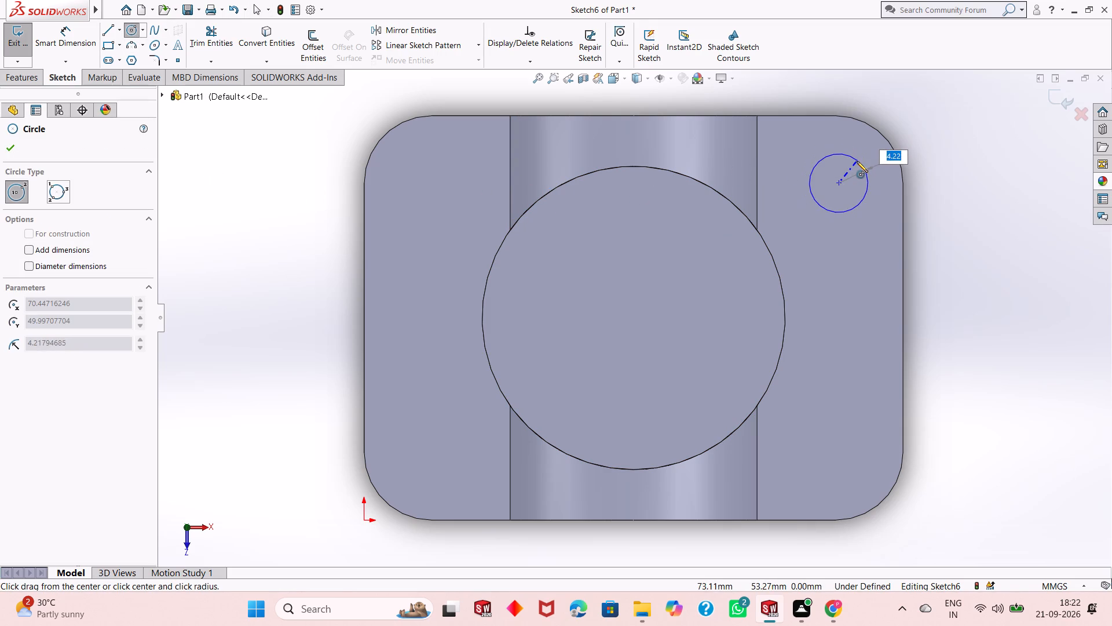
{"action": "left_click", "coordinate": [857, 161]}
{"action": "left_click", "coordinate": [840, 457]}
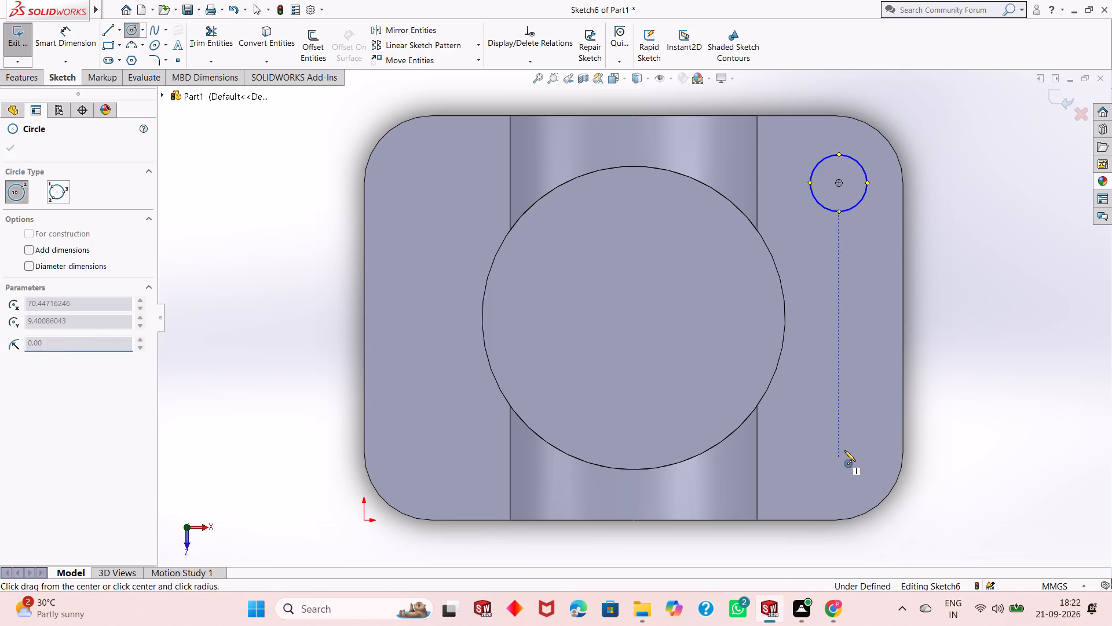
{"action": "left_click", "coordinate": [859, 424]}
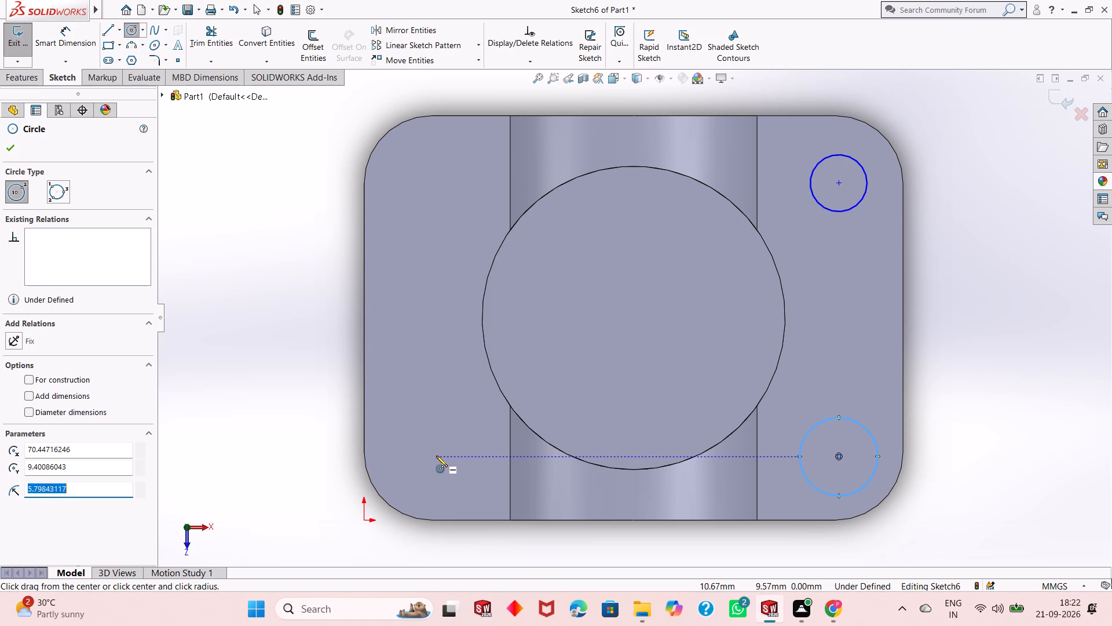
{"action": "left_click", "coordinate": [428, 455]}
{"action": "left_click", "coordinate": [445, 428]}
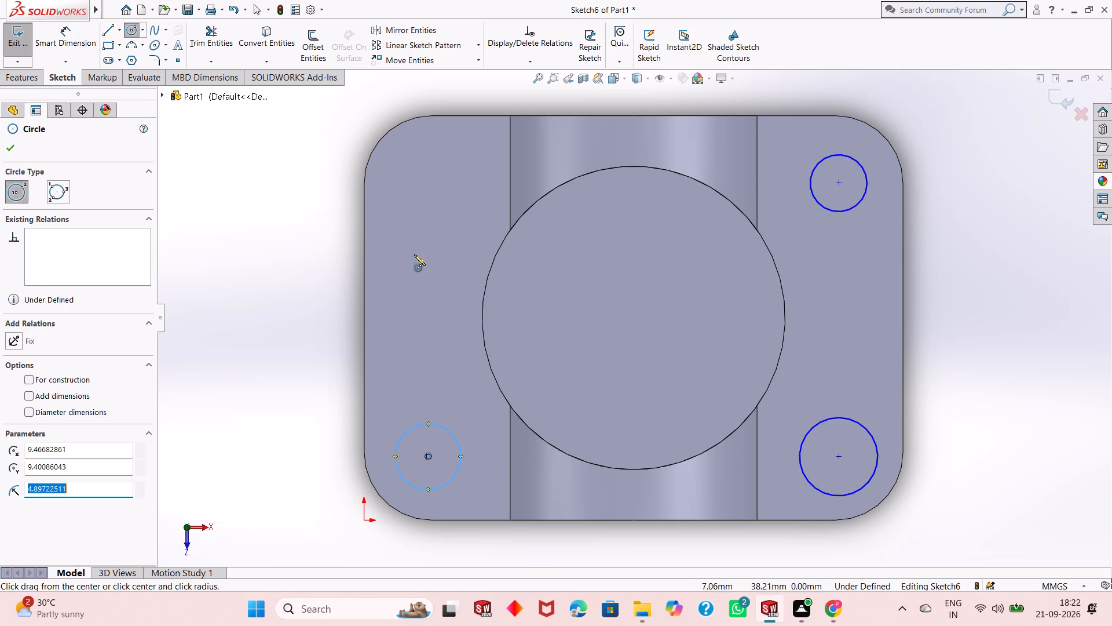
{"action": "left_click", "coordinate": [430, 180]}
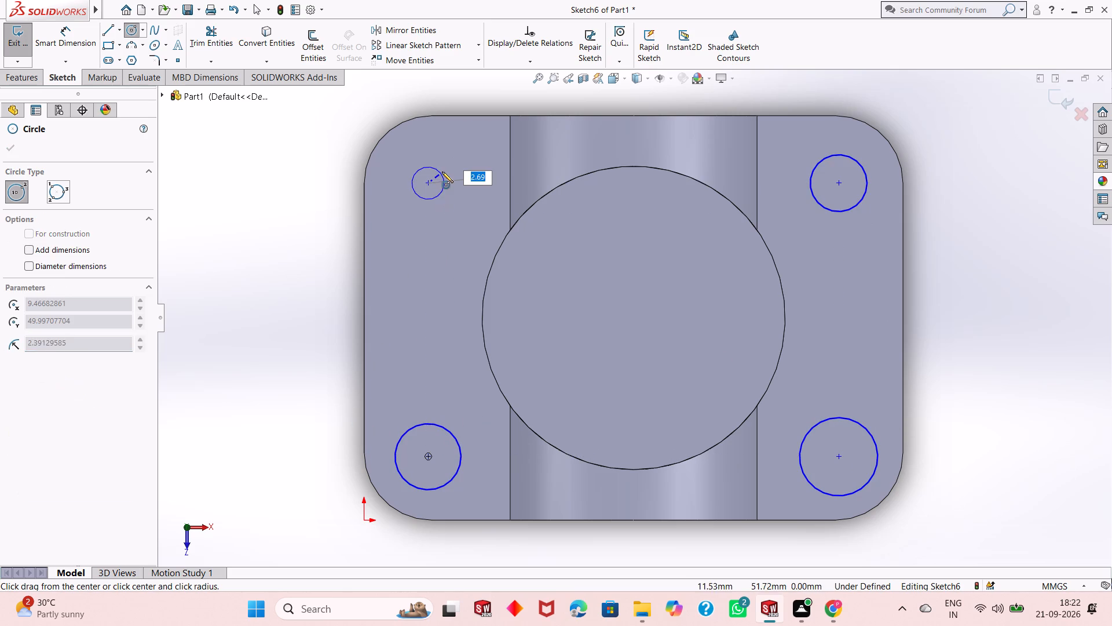
{"action": "left_click", "coordinate": [448, 163]}
{"action": "right_click", "coordinate": [448, 163]}
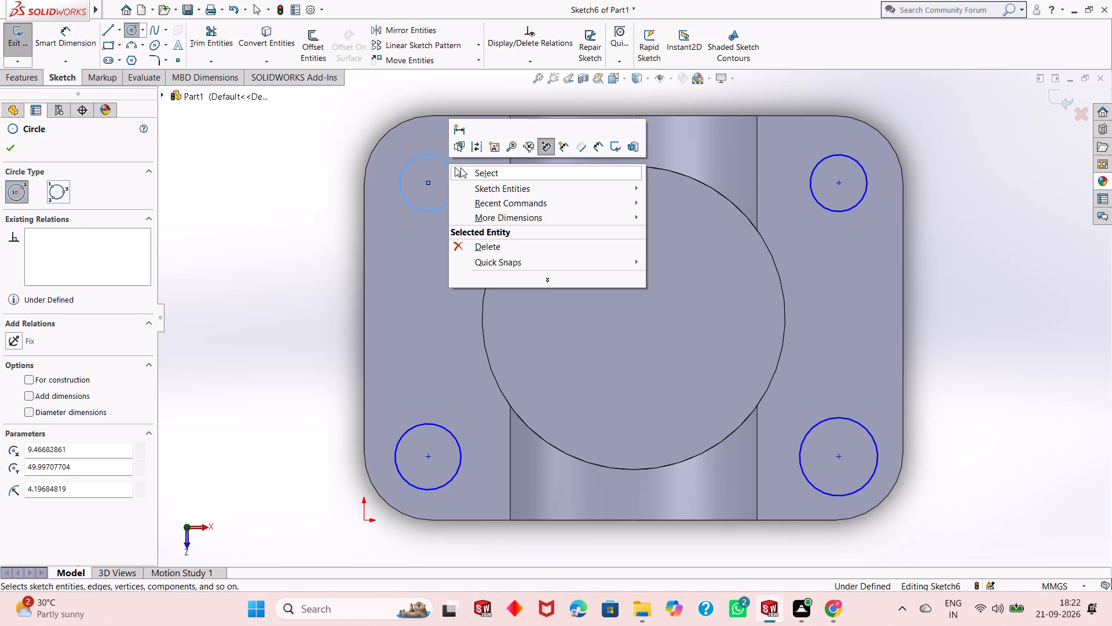
{"action": "left_click", "coordinate": [475, 172]}
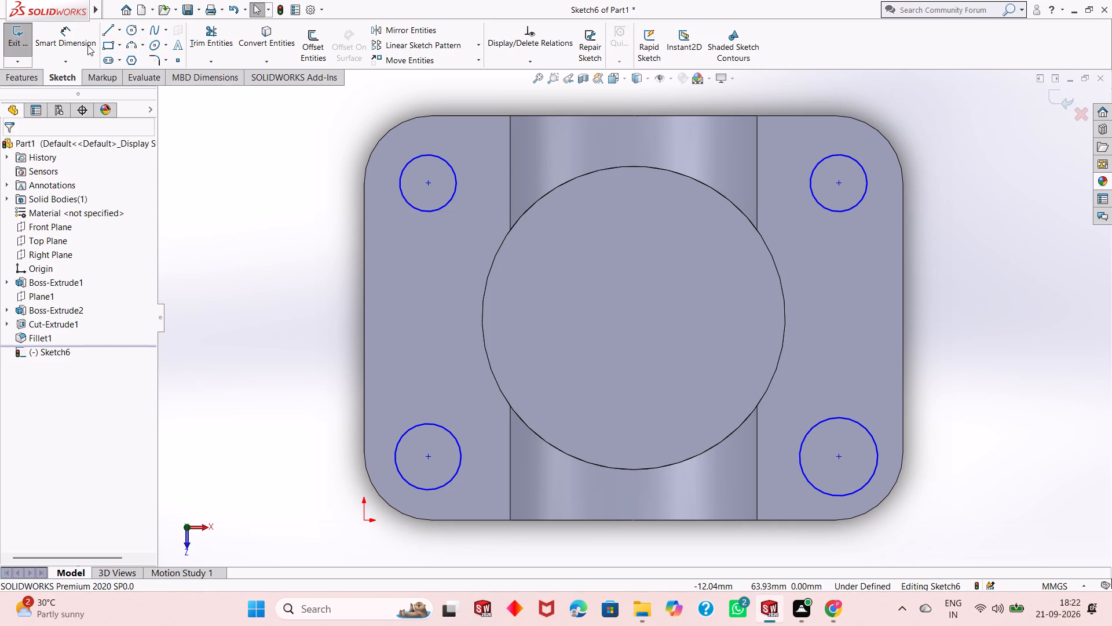
Dimension the diameters of the two corner circles on the base's right-hand flange at 10 mm each.
{"action": "left_click", "coordinate": [87, 45]}
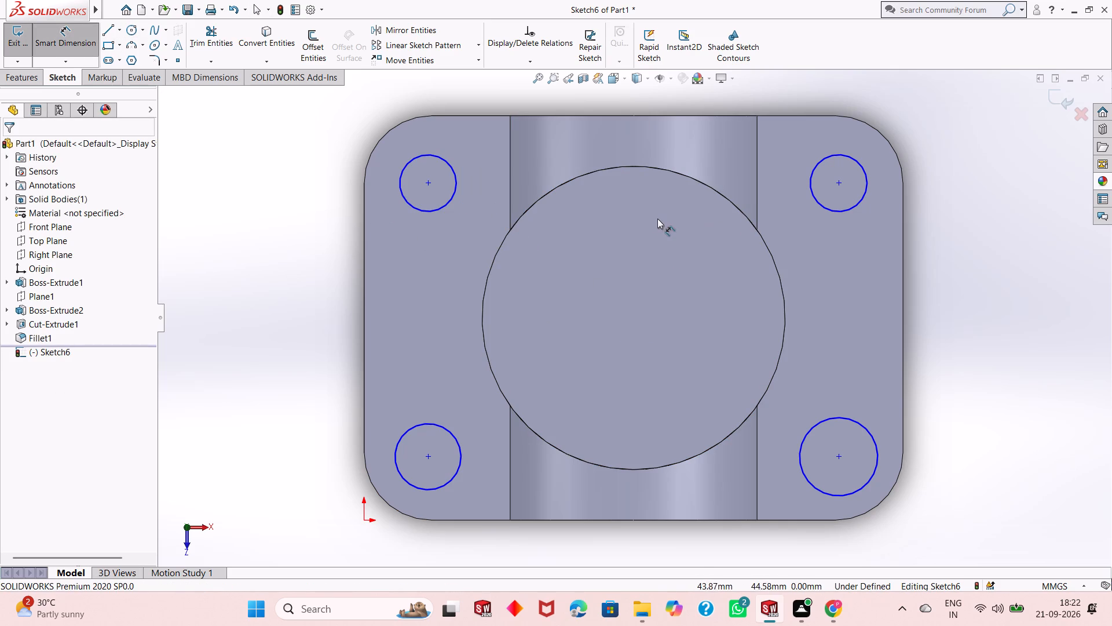
{"action": "left_click", "coordinate": [859, 204]}
{"action": "left_click", "coordinate": [950, 290]}
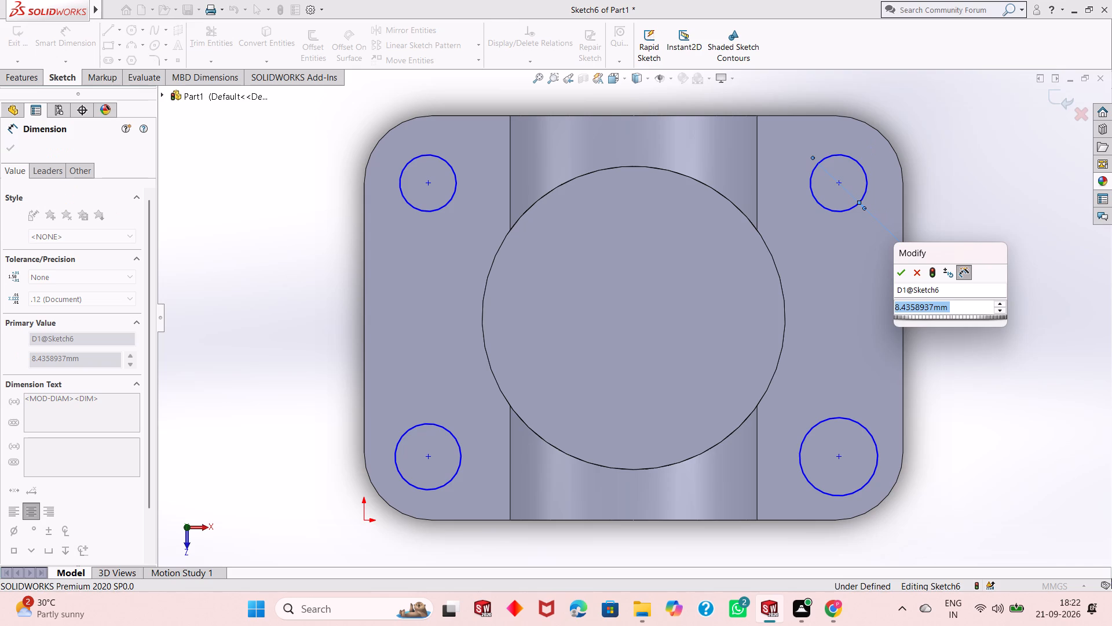
{"action": "type", "text": "10"}
{"action": "key", "text": "Return"}
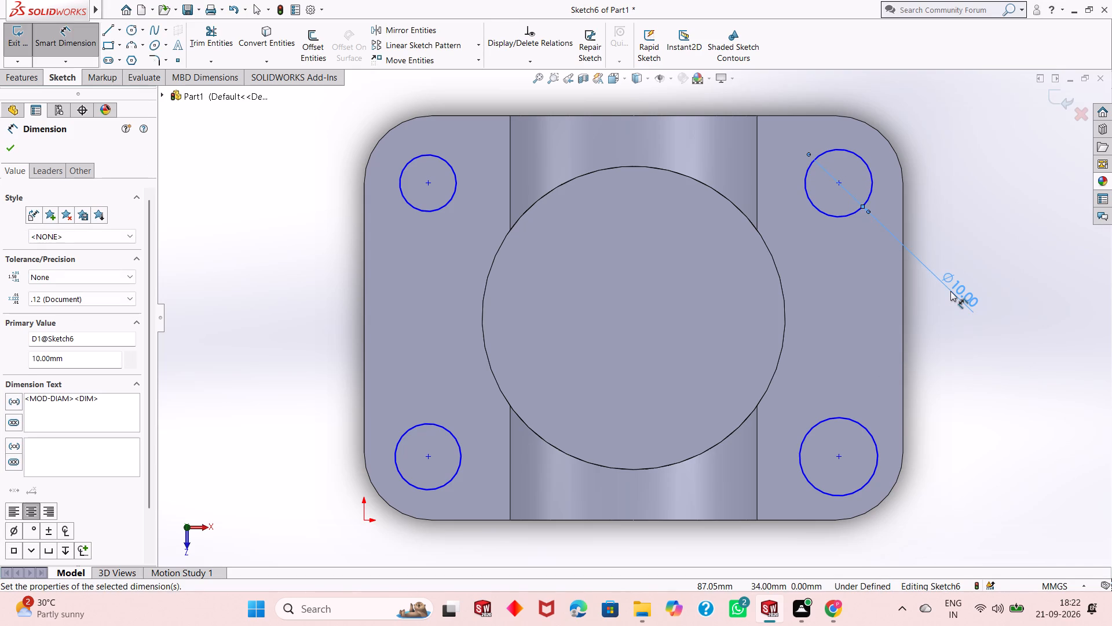
{"action": "left_click", "coordinate": [875, 441]}
{"action": "left_click", "coordinate": [981, 418]}
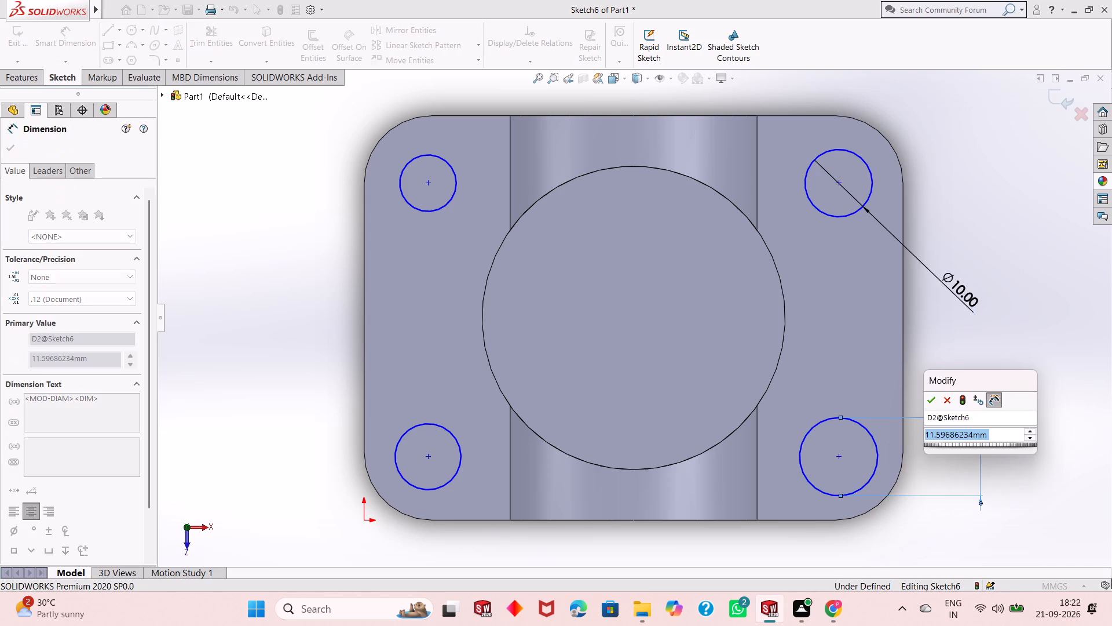
{"action": "type", "text": "10"}
{"action": "key", "text": "Return"}
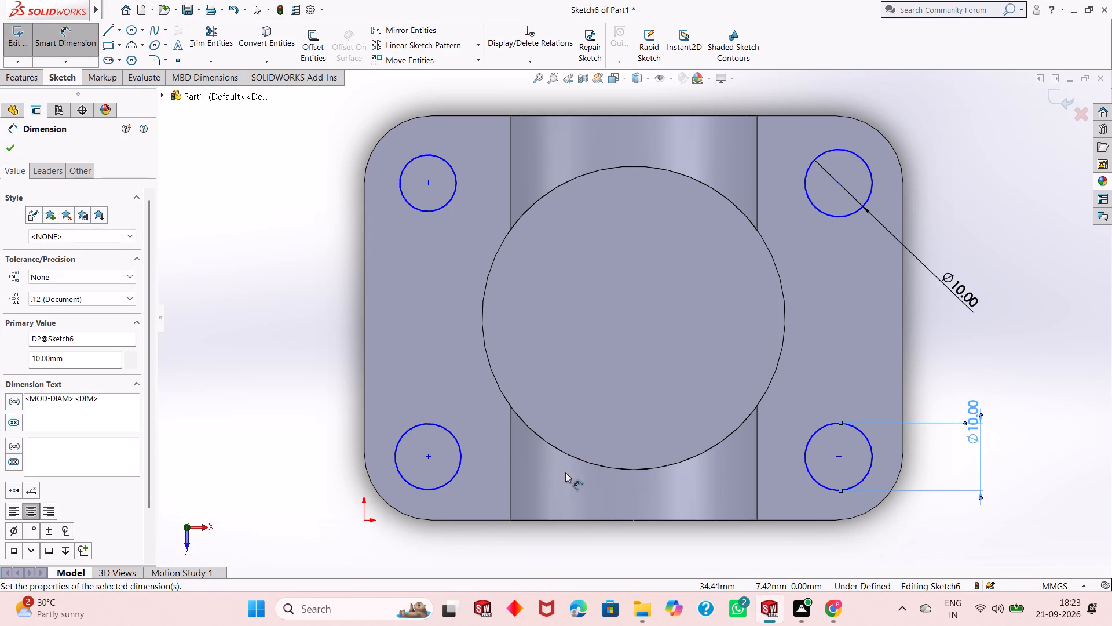
Dimension the diameters of the two corner circles on the base's left-hand flange at 10 mm each.
{"action": "left_click", "coordinate": [424, 493]}
{"action": "left_click", "coordinate": [281, 518]}
{"action": "type", "text": "10"}
{"action": "key", "text": "Return"}
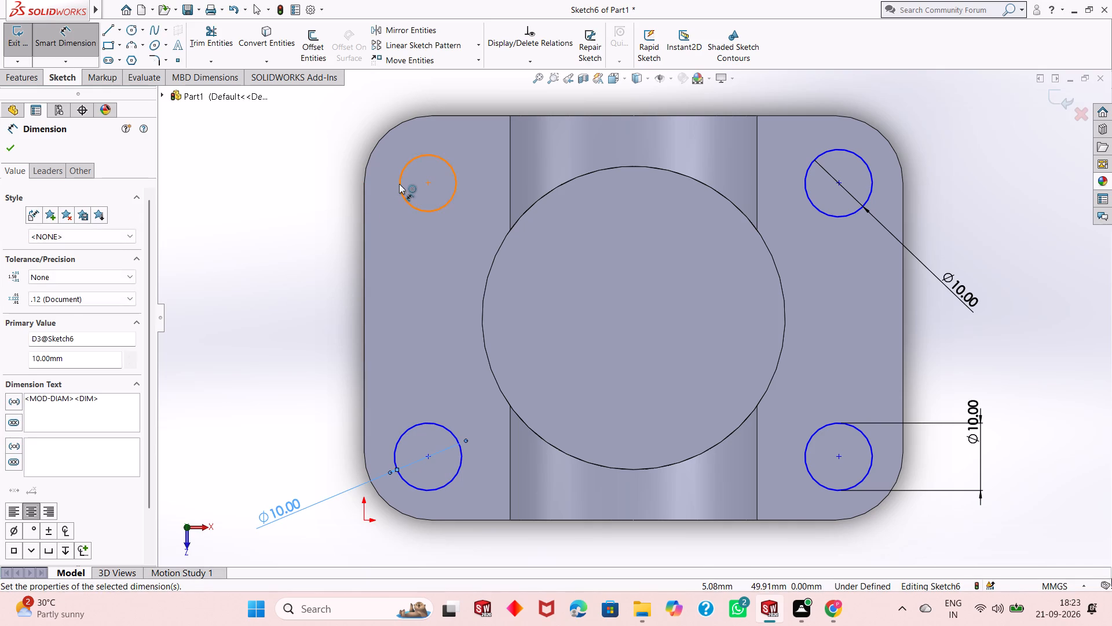
{"action": "left_click", "coordinate": [399, 184]}
{"action": "left_click", "coordinate": [297, 258]}
{"action": "type", "text": "10"}
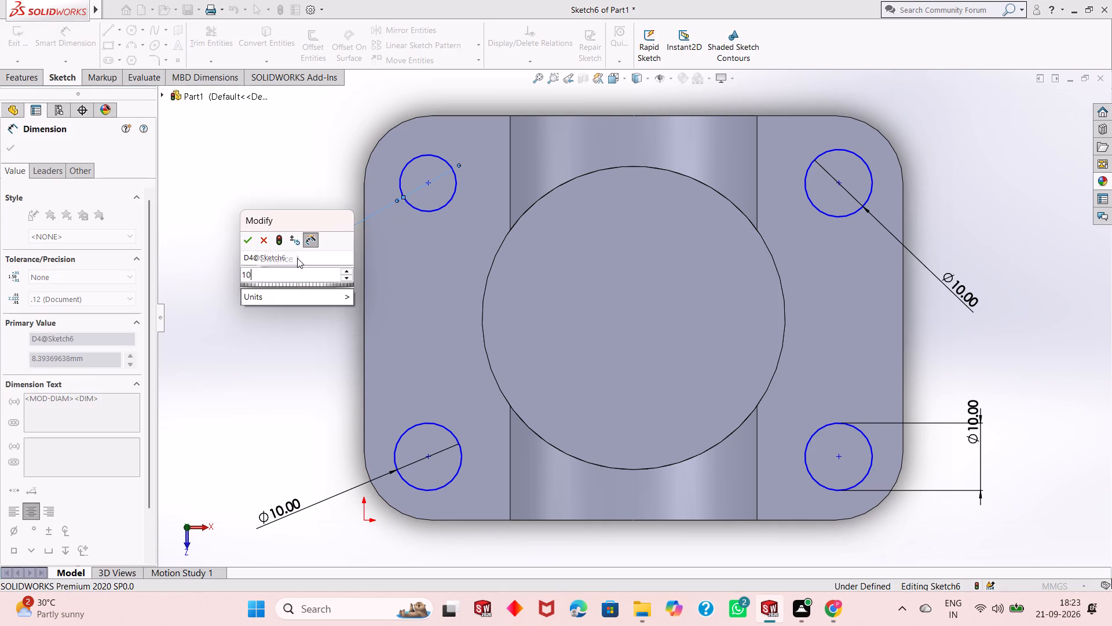
{"action": "key", "text": "Return"}
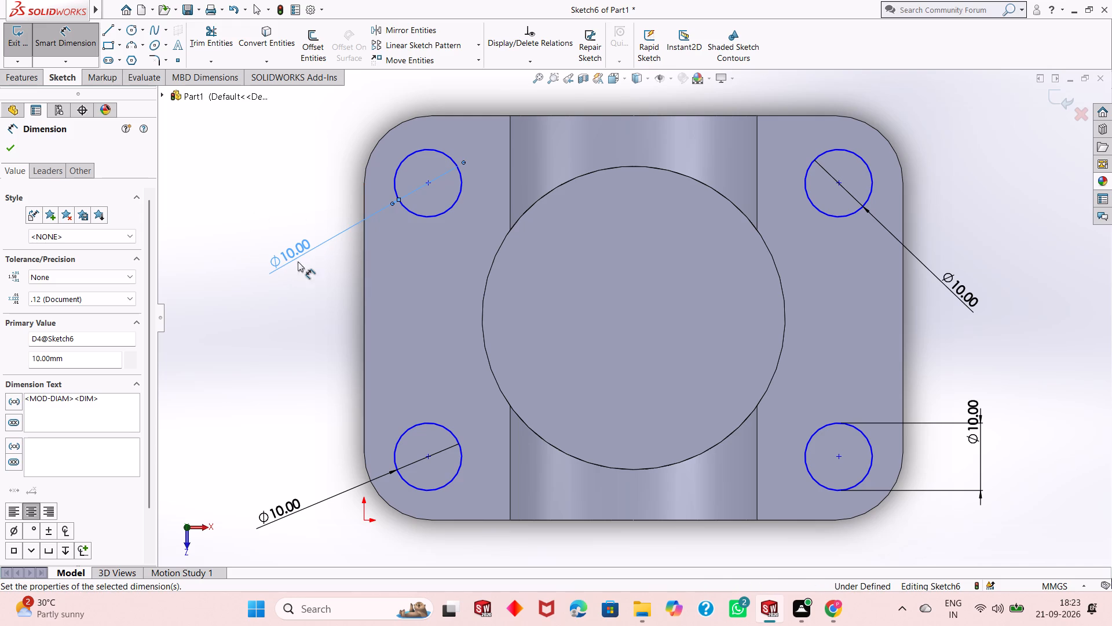
{"action": "scroll", "coordinate": [321, 260], "scroll_direction": "down", "scroll_amount": 3}
{"action": "scroll", "coordinate": [382, 264], "scroll_direction": "up", "scroll_amount": 6}
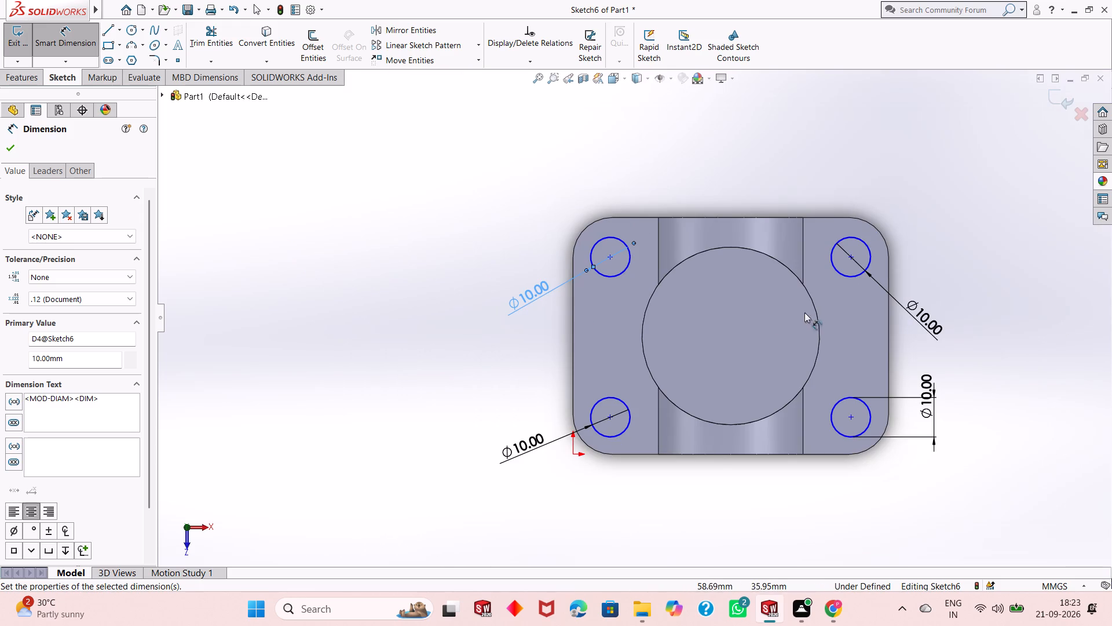
Examine the four dimensioned corner circles on the base around the cylinder, from above and at an angle.
{"action": "scroll", "coordinate": [802, 328], "scroll_direction": "down", "scroll_amount": 1}
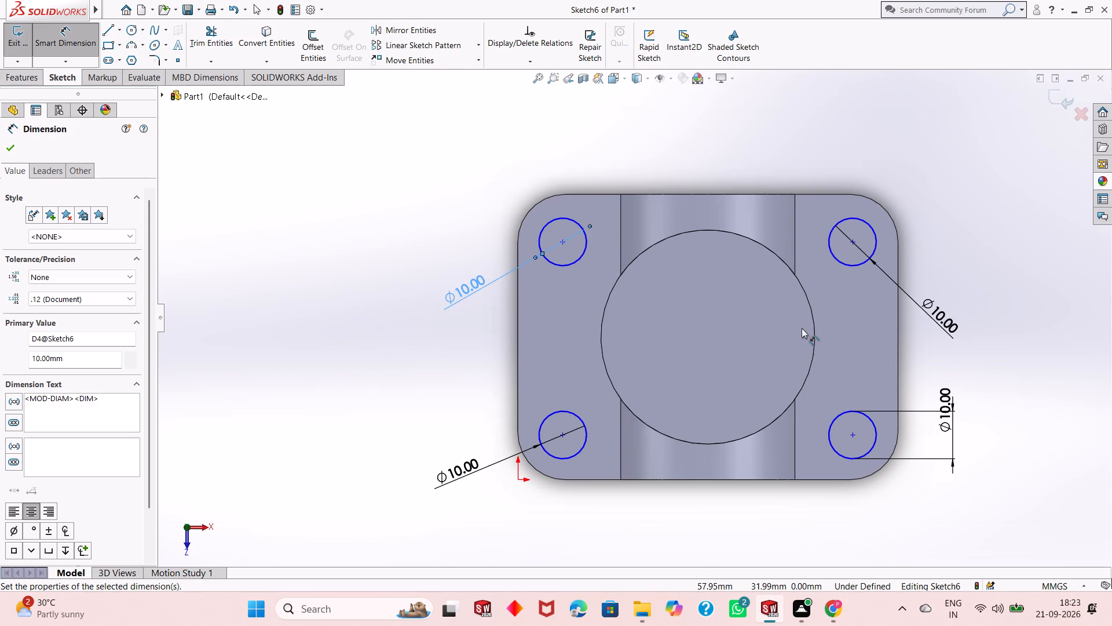
{"action": "scroll", "coordinate": [802, 328], "scroll_direction": "down", "scroll_amount": 2}
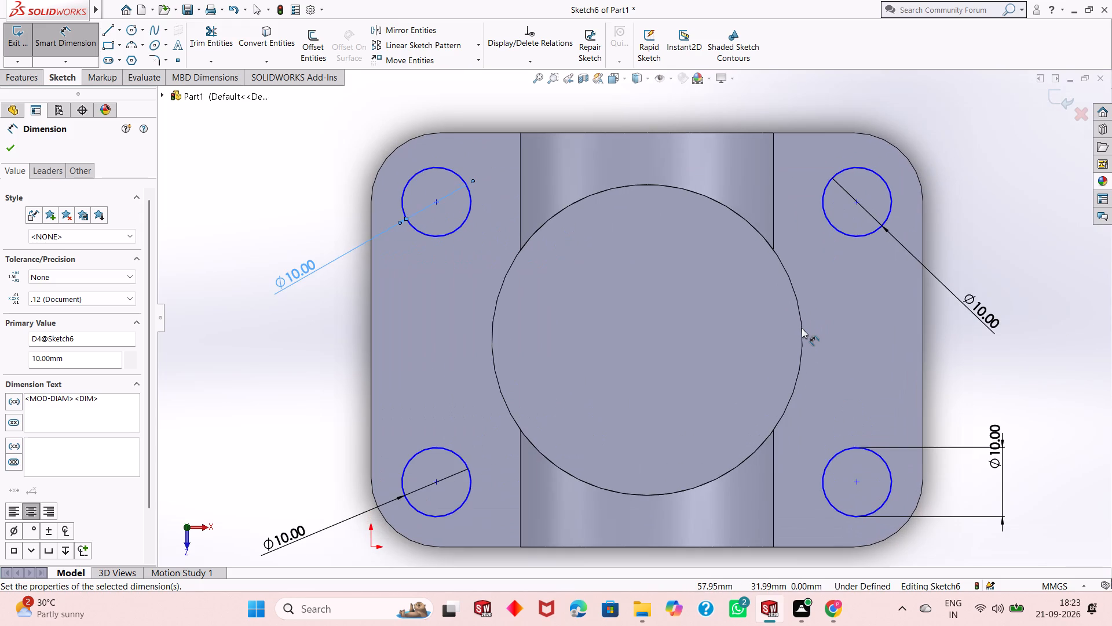
{"action": "scroll", "coordinate": [802, 328], "scroll_direction": "down", "scroll_amount": 1}
{"action": "scroll", "coordinate": [802, 328], "scroll_direction": "up", "scroll_amount": 1}
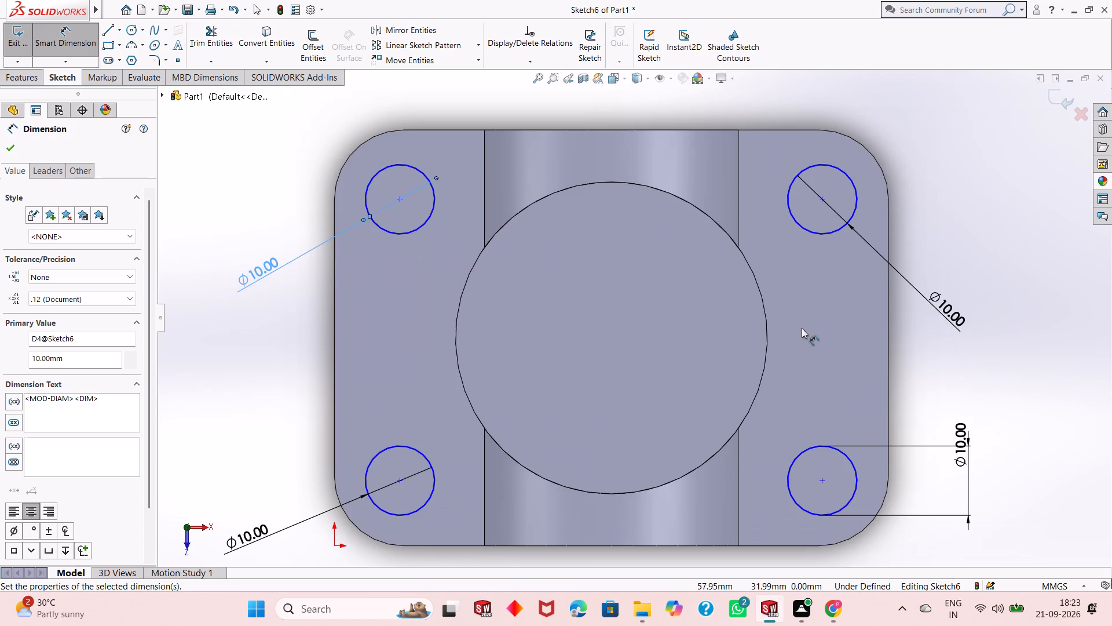
{"action": "scroll", "coordinate": [802, 328], "scroll_direction": "up", "scroll_amount": 1}
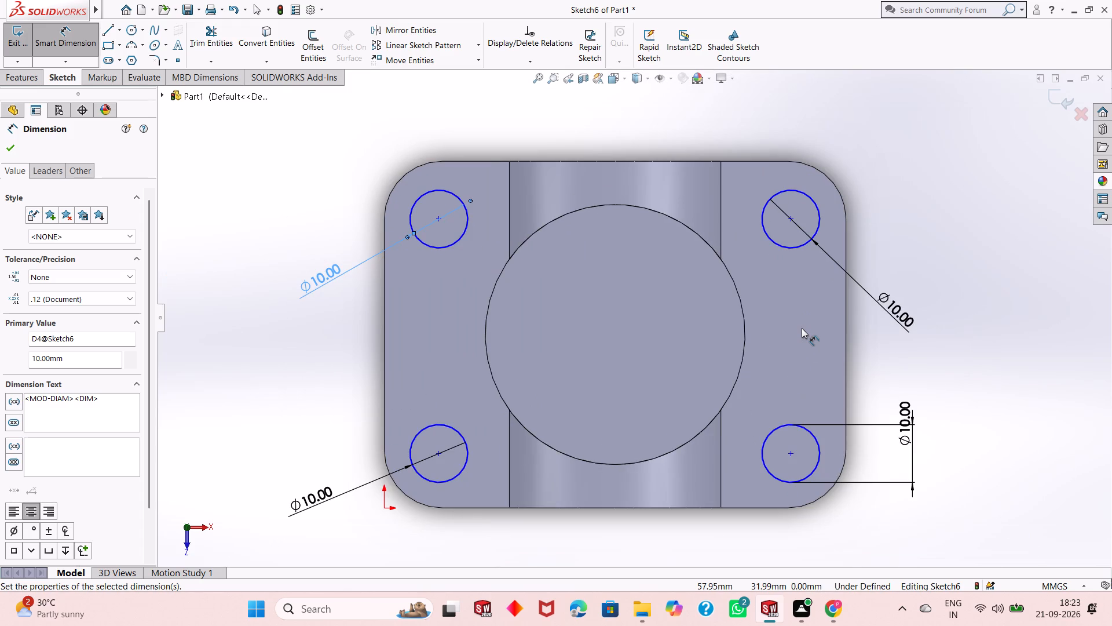
{"action": "scroll", "coordinate": [807, 327], "scroll_direction": "down", "scroll_amount": 7}
{"action": "scroll", "coordinate": [807, 327], "scroll_direction": "up", "scroll_amount": 9}
{"action": "middle_click_drag", "start_coordinate": [567, 338], "coordinate": [584, 329]}
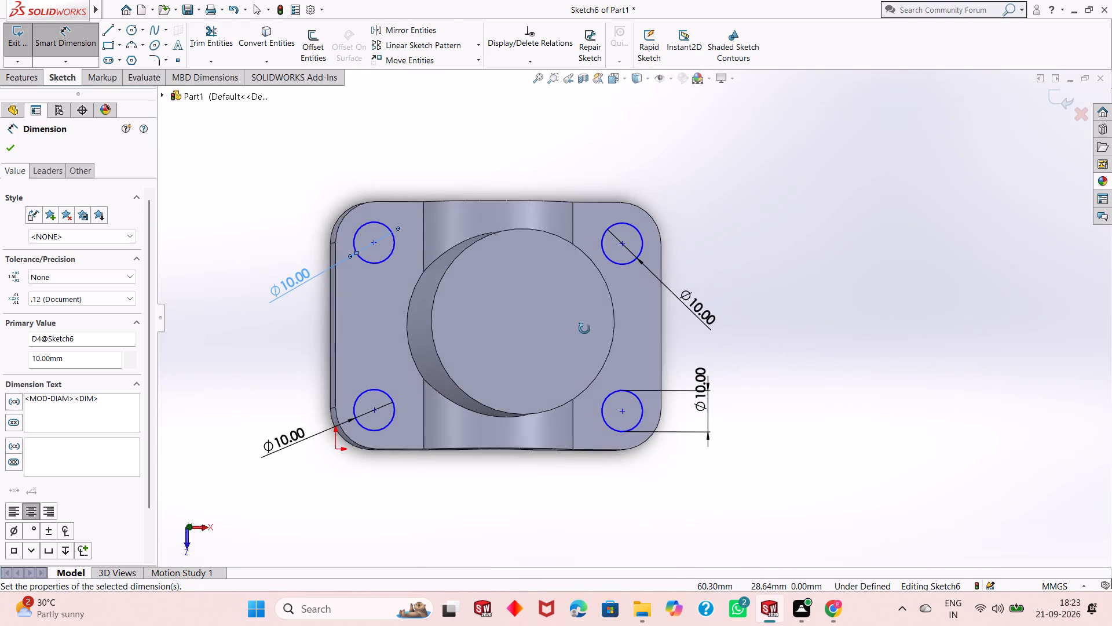
{"action": "middle_click_drag", "start_coordinate": [584, 329], "coordinate": [601, 293]}
{"action": "scroll", "coordinate": [539, 308], "scroll_direction": "down", "scroll_amount": 1}
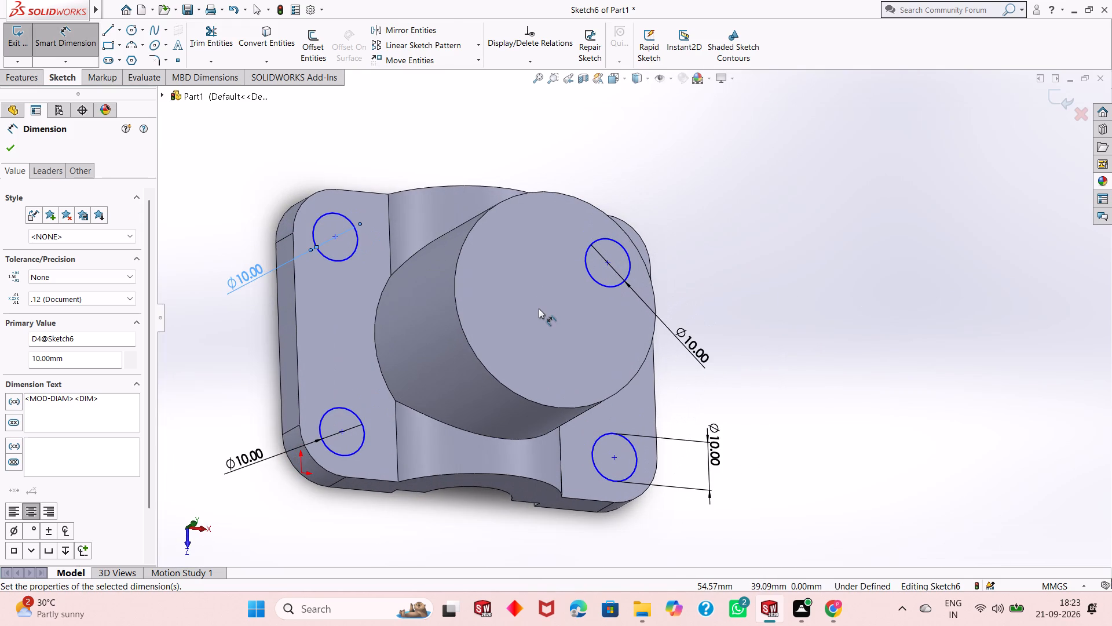
{"action": "middle_click_drag", "start_coordinate": [539, 308], "coordinate": [542, 243]}
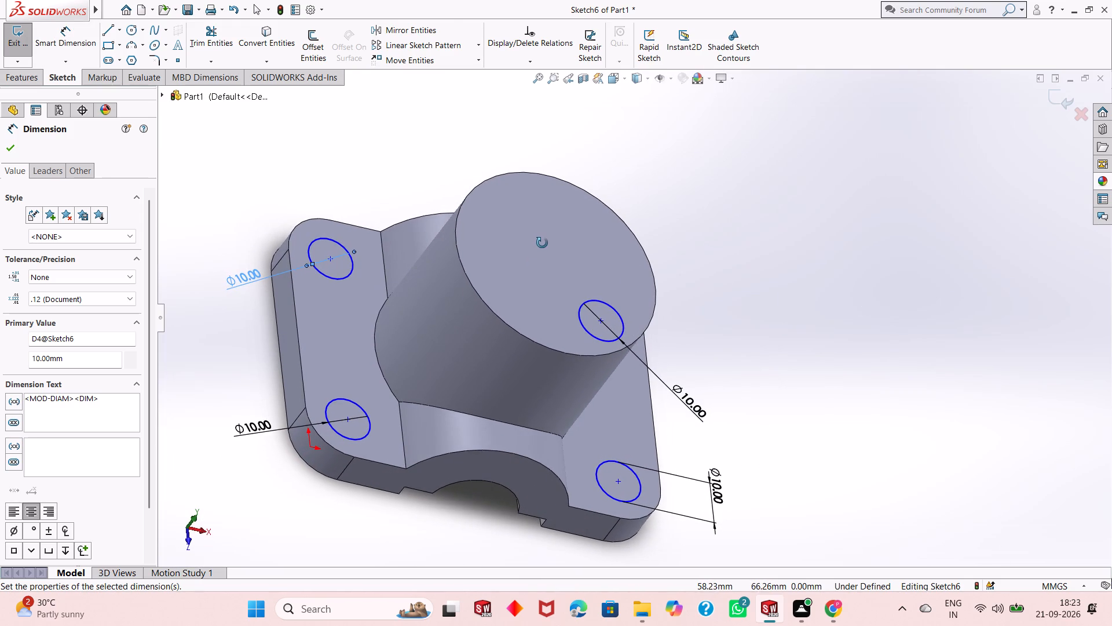
{"action": "middle_click_drag", "start_coordinate": [542, 243], "coordinate": [543, 255]}
{"action": "scroll", "coordinate": [543, 255], "scroll_direction": "up", "scroll_amount": 1}
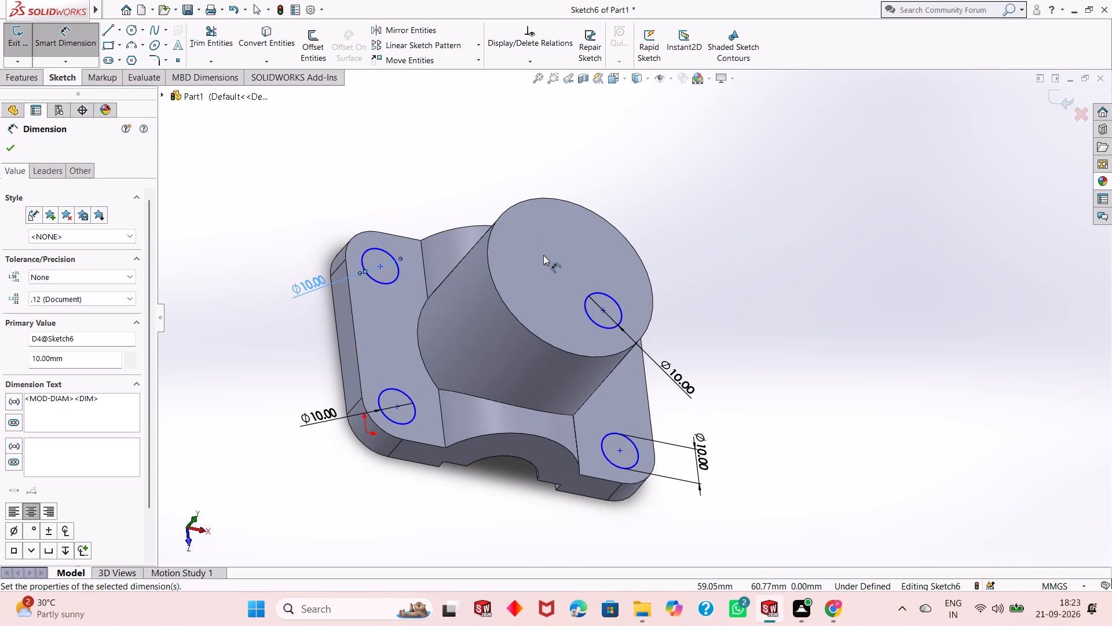
Dimension the centre of the base's upper-right corner circle 10 mm from the upper edge and 10 mm from the right edge.
{"action": "key", "text": "ctrl+8"}
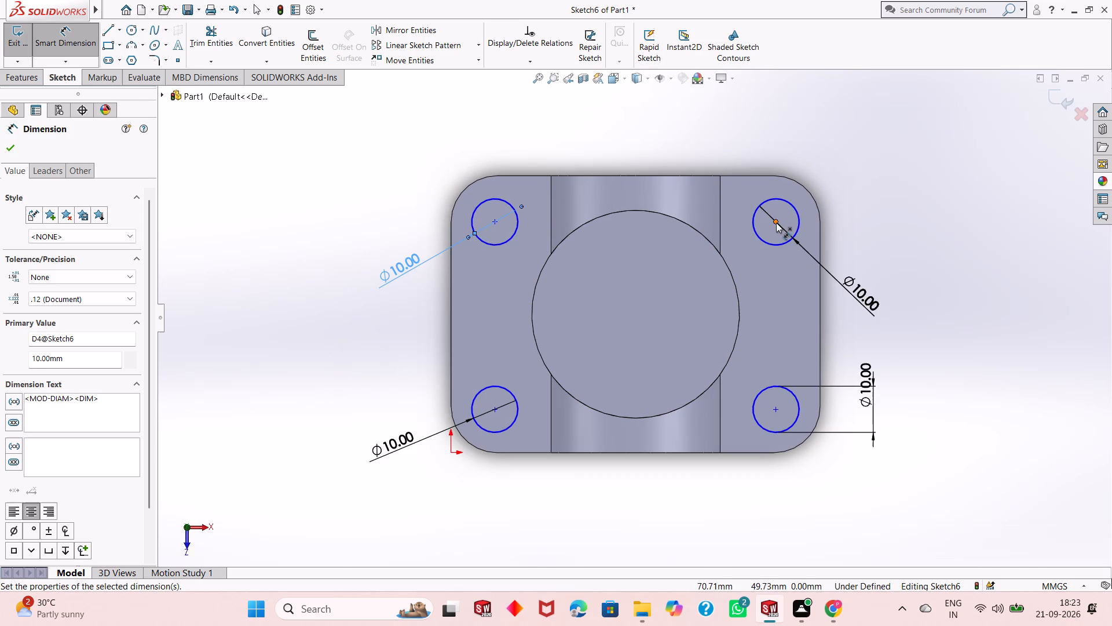
{"action": "left_click", "coordinate": [776, 223]}
{"action": "left_click", "coordinate": [768, 173]}
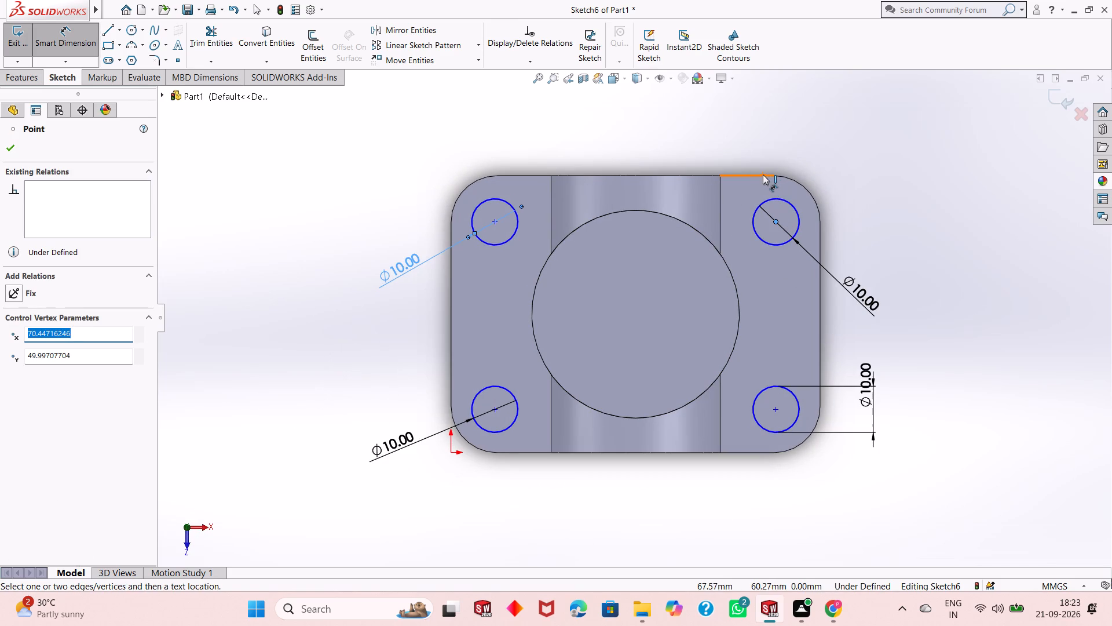
{"action": "left_click", "coordinate": [763, 174]}
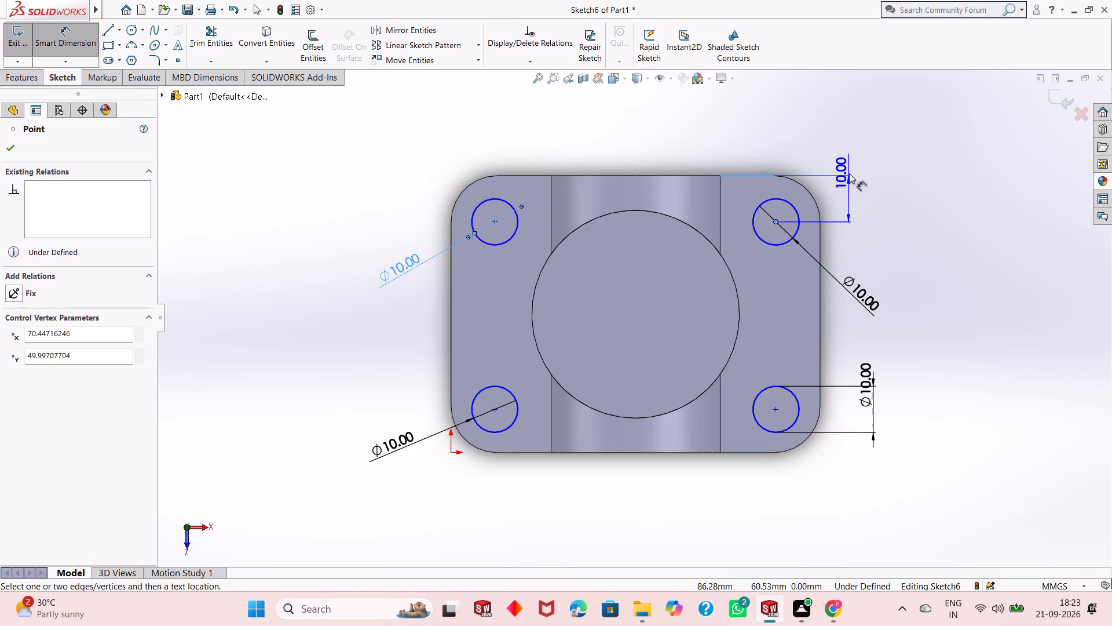
{"action": "left_click", "coordinate": [849, 173]}
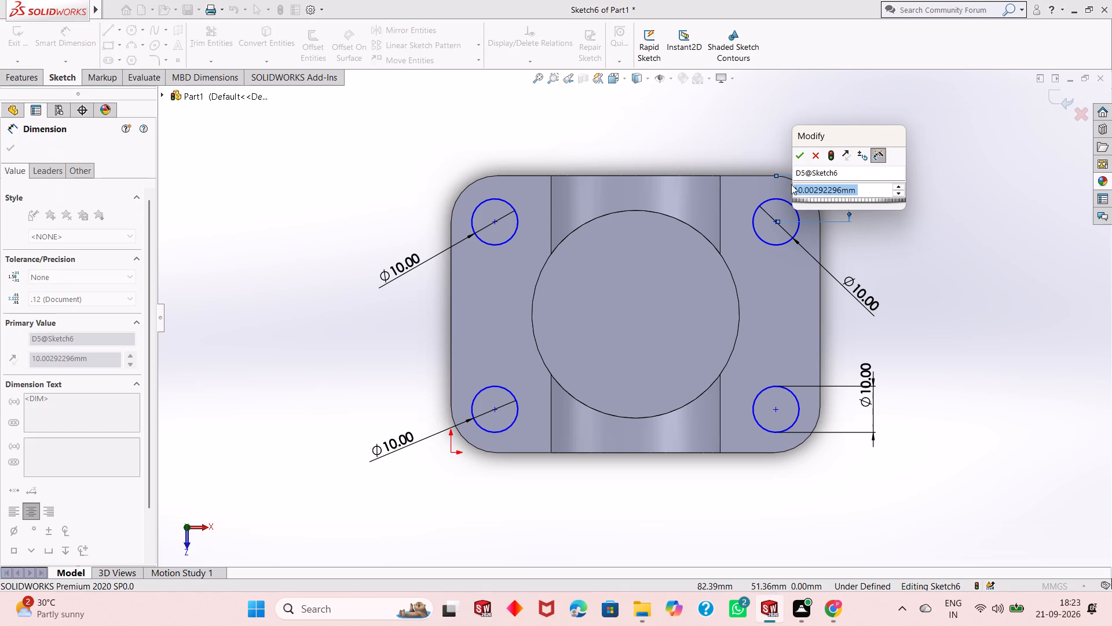
{"action": "left_click", "coordinate": [799, 156]}
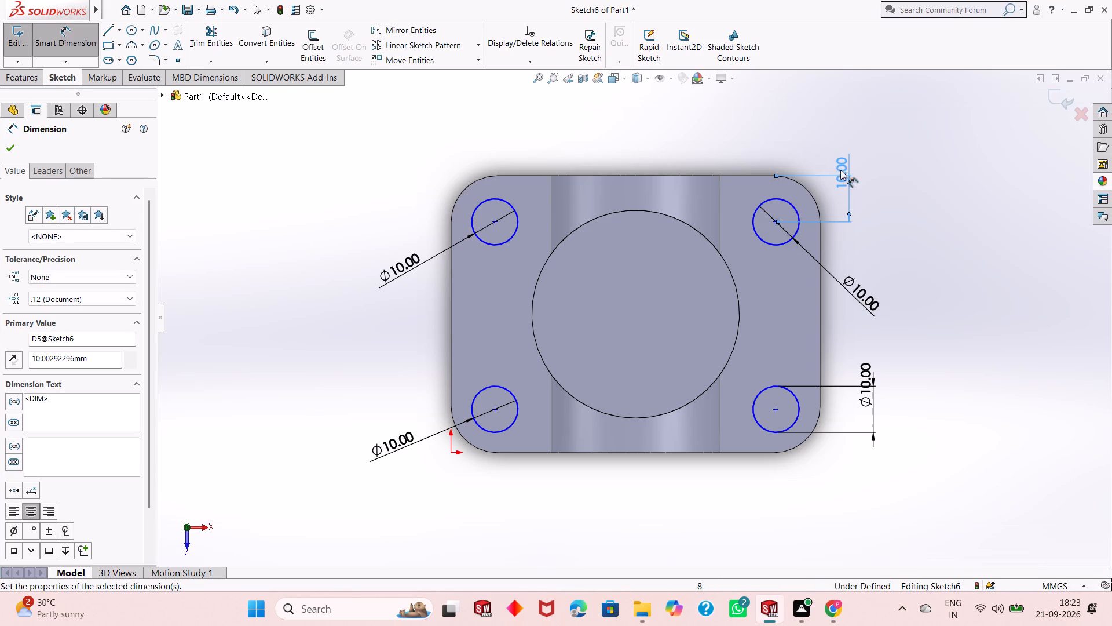
{"action": "left_click", "coordinate": [776, 221]}
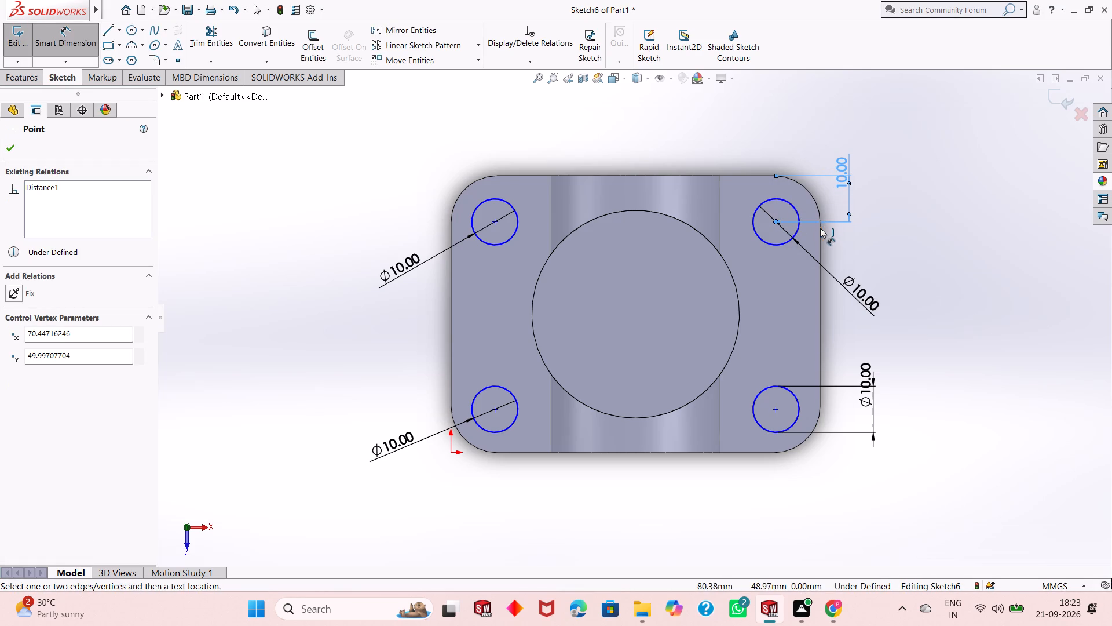
{"action": "left_click", "coordinate": [820, 228]}
{"action": "left_click", "coordinate": [810, 126]}
{"action": "type", "text": "10"}
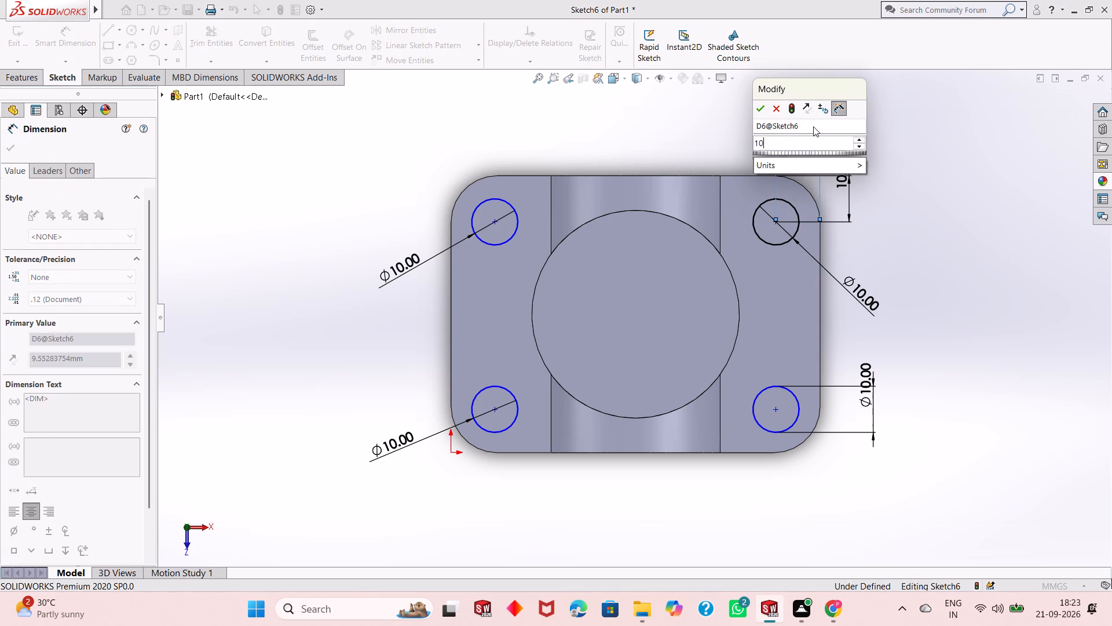
{"action": "key", "text": "Return"}
{"action": "double_click", "coordinate": [837, 164]}
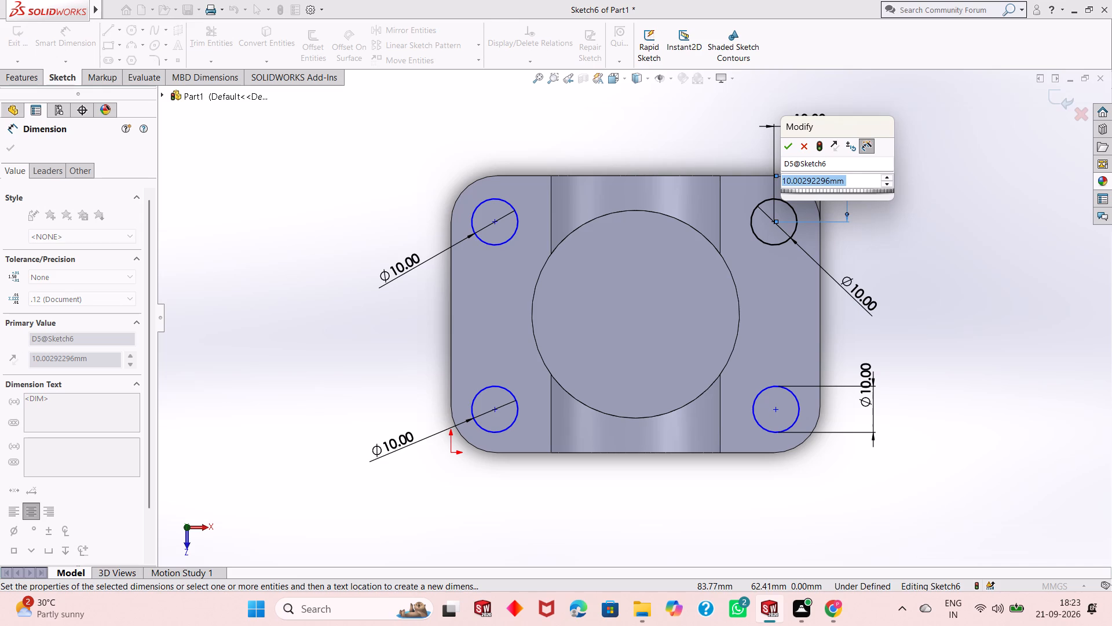
{"action": "type", "text": "10"}
{"action": "key", "text": "Return"}
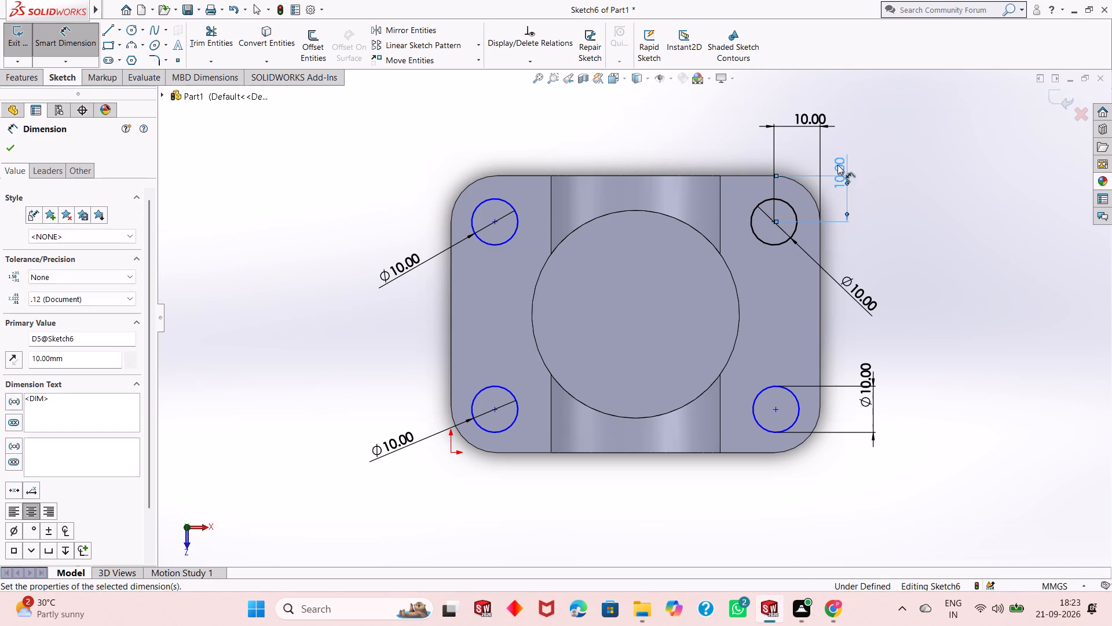
Dimension the centre of the base's lower-right corner circle 10 mm from the right edge and 10 mm from the lower edge.
{"action": "left_click", "coordinate": [778, 408]}
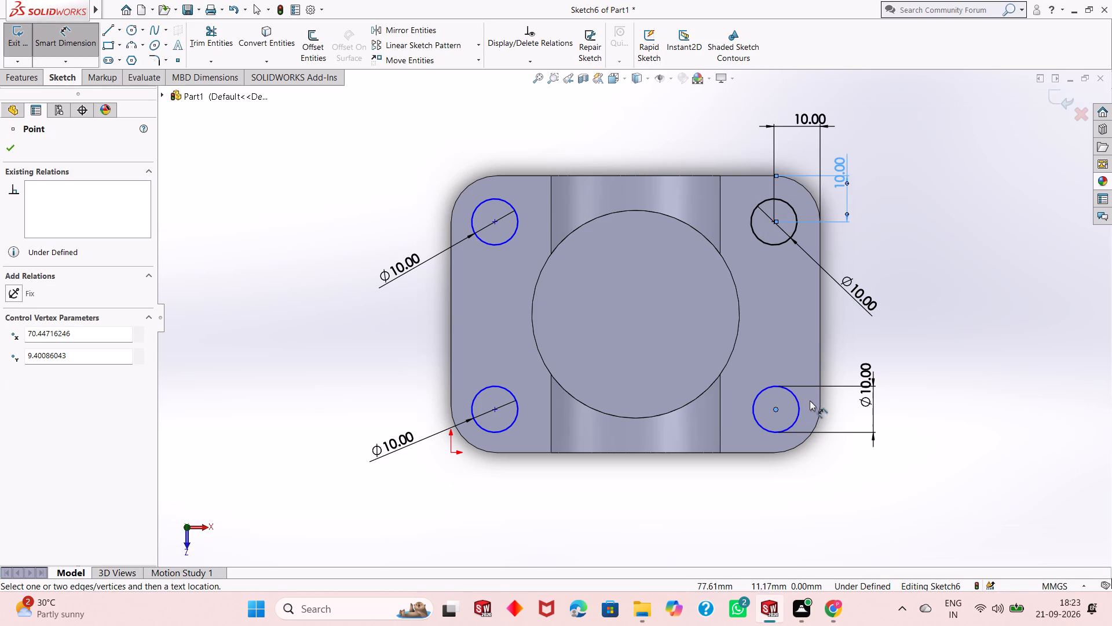
{"action": "left_click", "coordinate": [821, 398]}
{"action": "left_click", "coordinate": [806, 499]}
{"action": "type", "text": "10"}
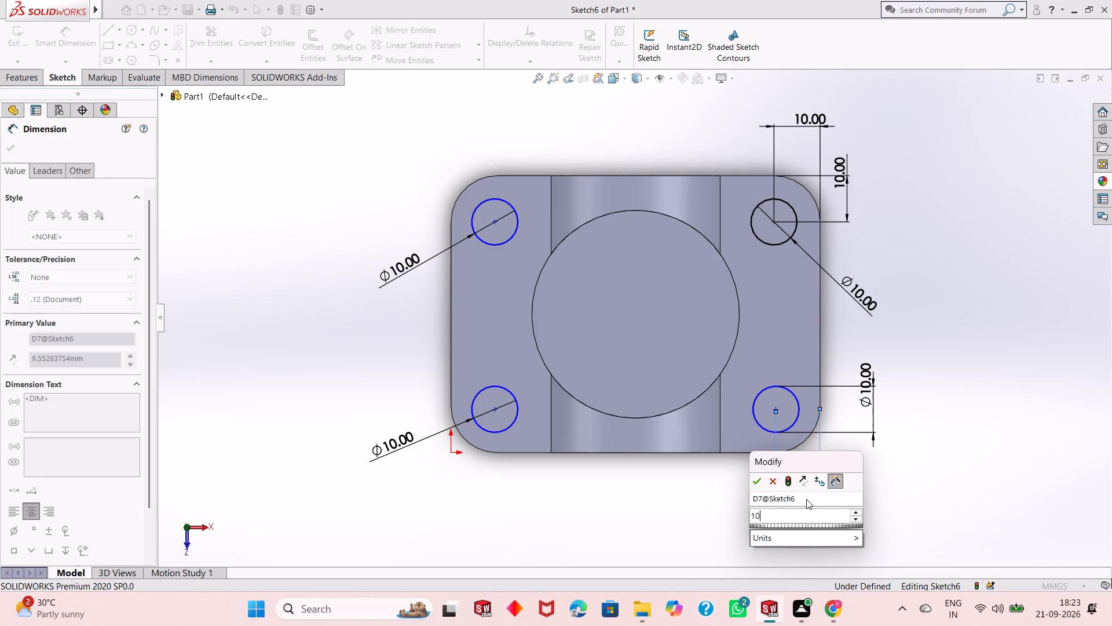
{"action": "key", "text": "Return"}
{"action": "left_click", "coordinate": [774, 408]}
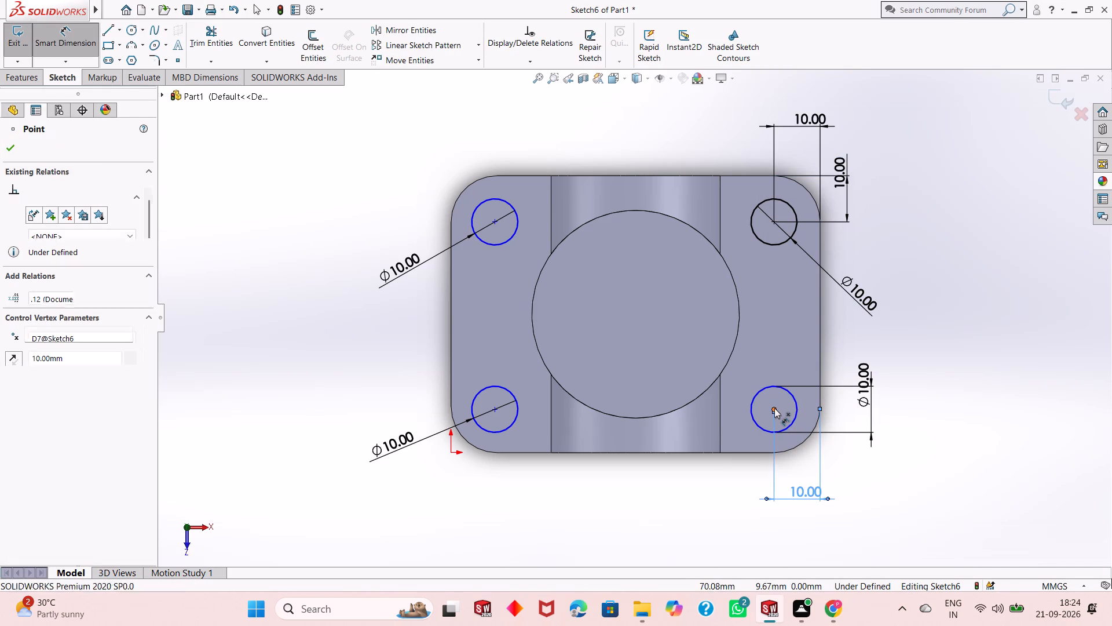
{"action": "left_click", "coordinate": [822, 394]}
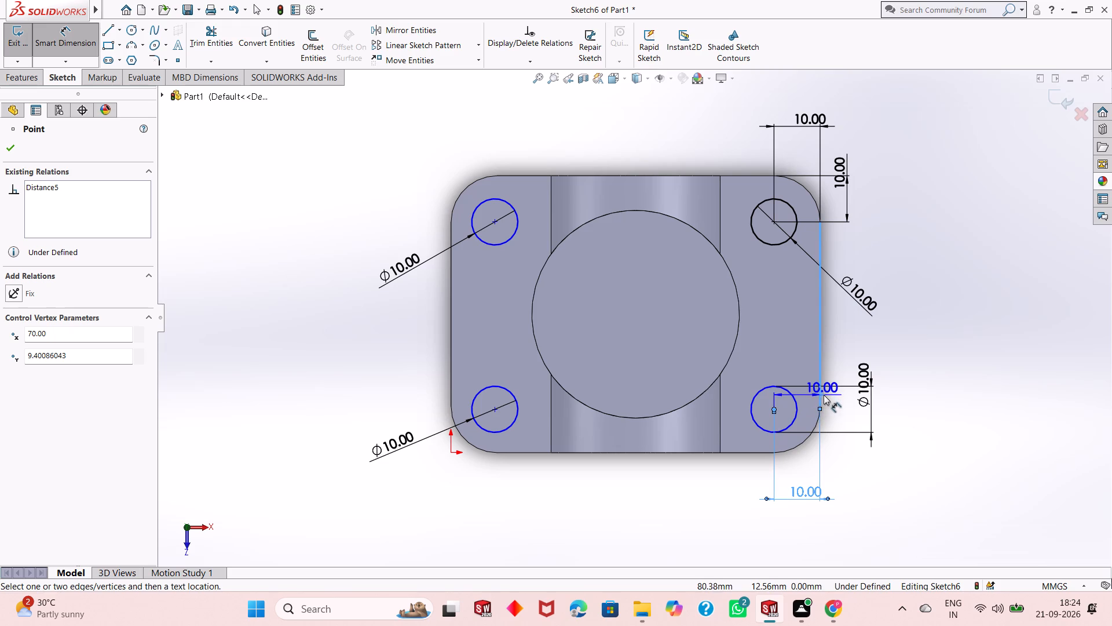
{"action": "key", "text": "Escape"}
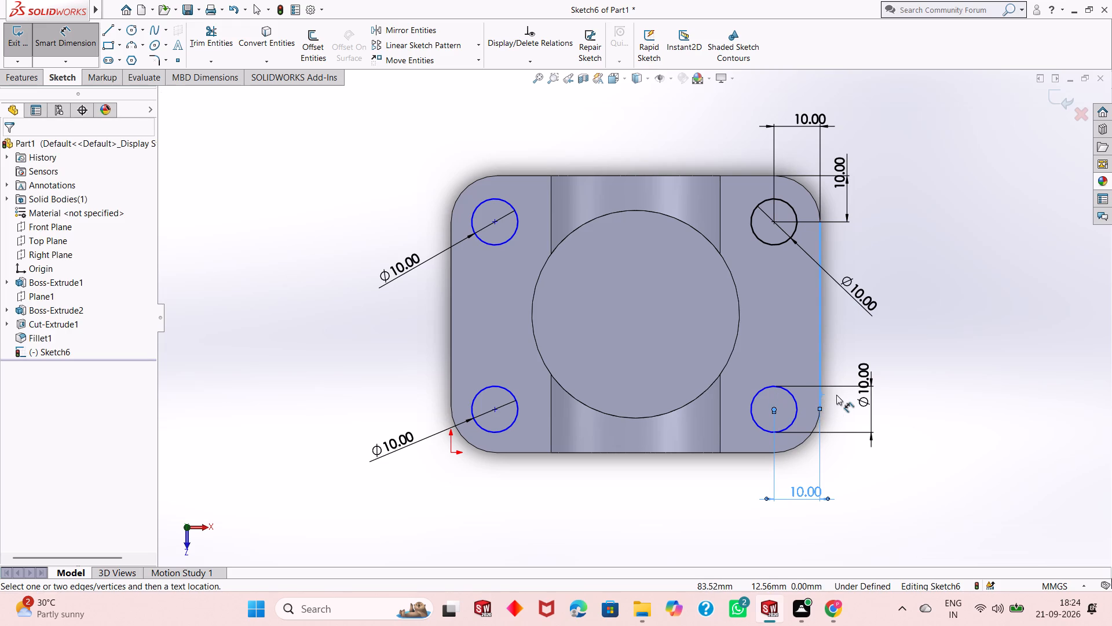
{"action": "left_click", "coordinate": [766, 454]}
{"action": "left_click", "coordinate": [853, 448]}
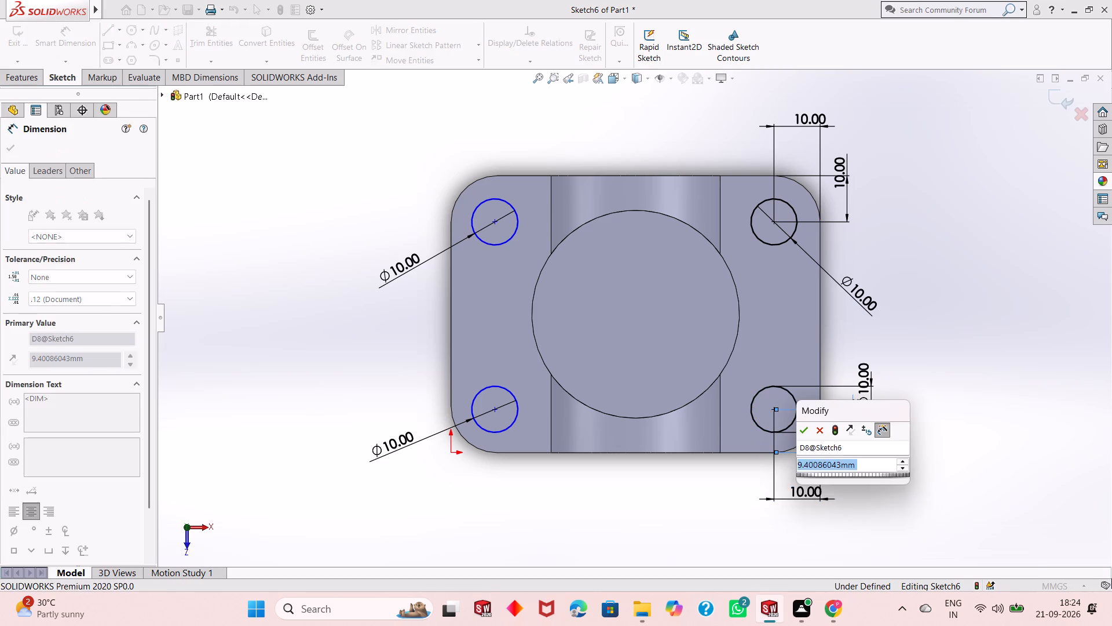
{"action": "type", "text": "10"}
{"action": "key", "text": "Return"}
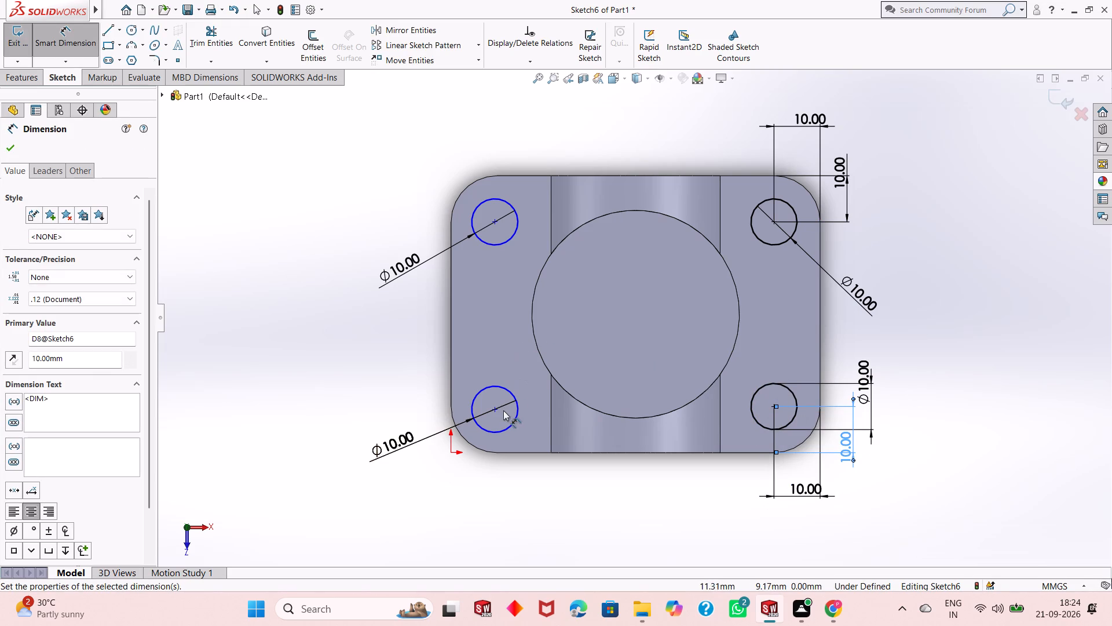
Dimension the centre of the base's lower-left corner circle 10 mm from the lower edge and 10 mm from the left edge.
{"action": "left_click", "coordinate": [494, 412]}
{"action": "left_click", "coordinate": [521, 452]}
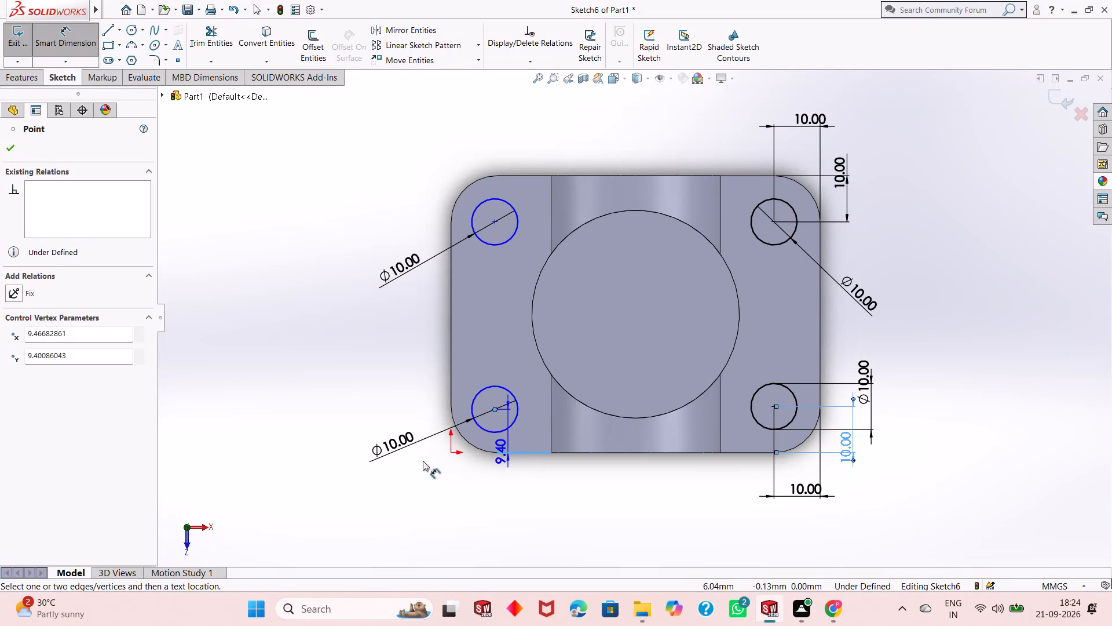
{"action": "left_click", "coordinate": [352, 472]}
{"action": "type", "text": "10"}
{"action": "key", "text": "Return"}
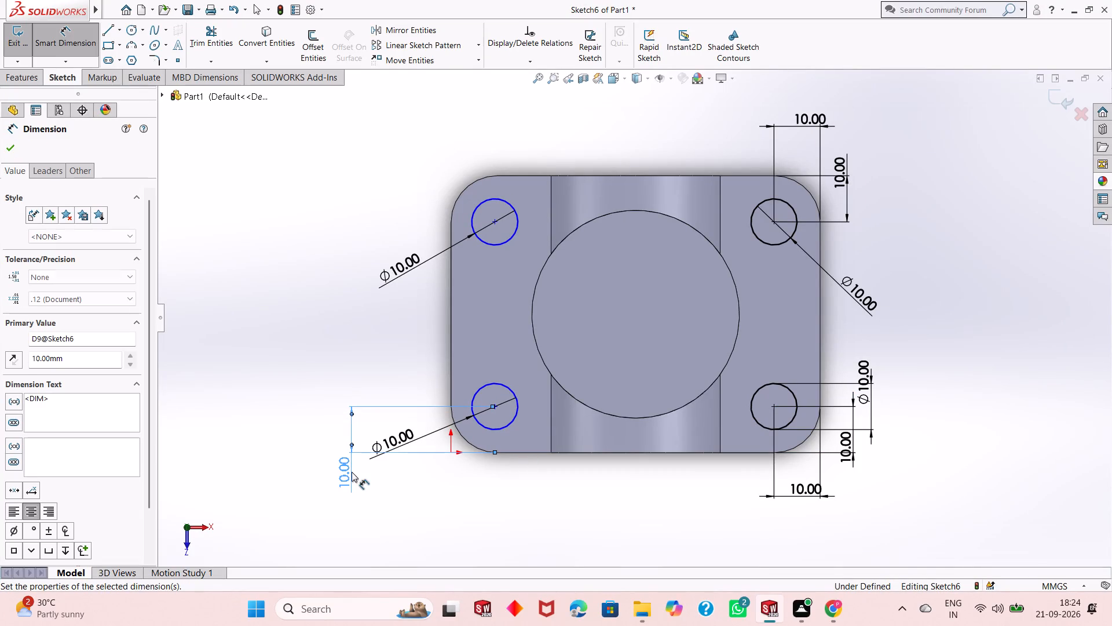
{"action": "left_click", "coordinate": [494, 409]}
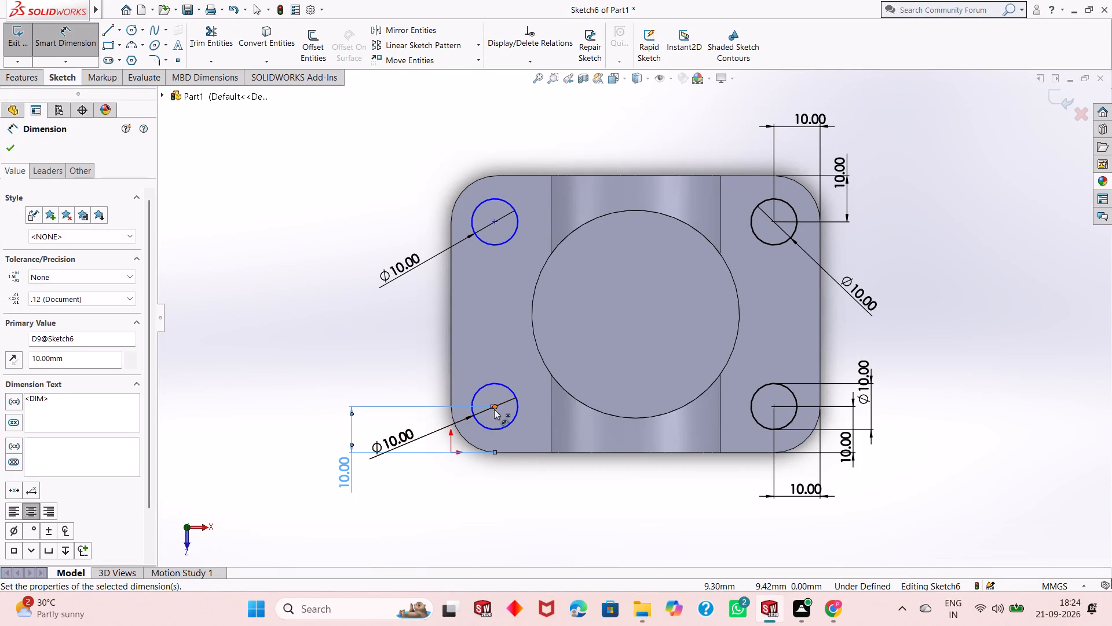
{"action": "left_click", "coordinate": [451, 394]}
{"action": "left_click", "coordinate": [471, 504]}
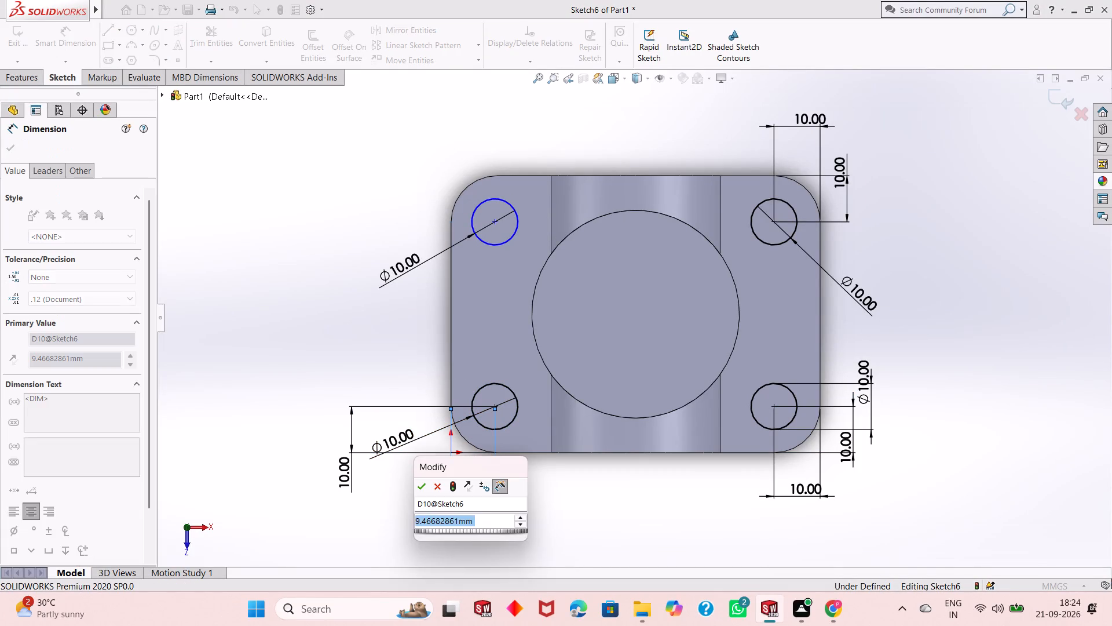
{"action": "type", "text": "10"}
{"action": "key", "text": "Return"}
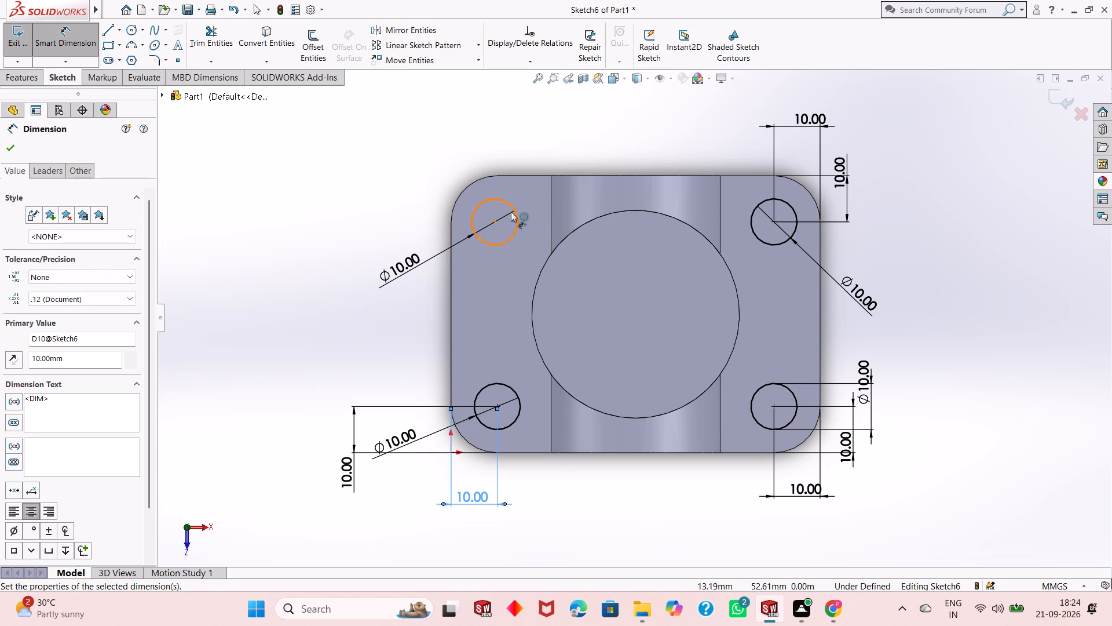
Dimension the centre of the base's upper-left corner circle 10 mm from the upper edge.
{"action": "left_click", "coordinate": [495, 221]}
{"action": "left_click", "coordinate": [500, 175]}
{"action": "left_click", "coordinate": [400, 174]}
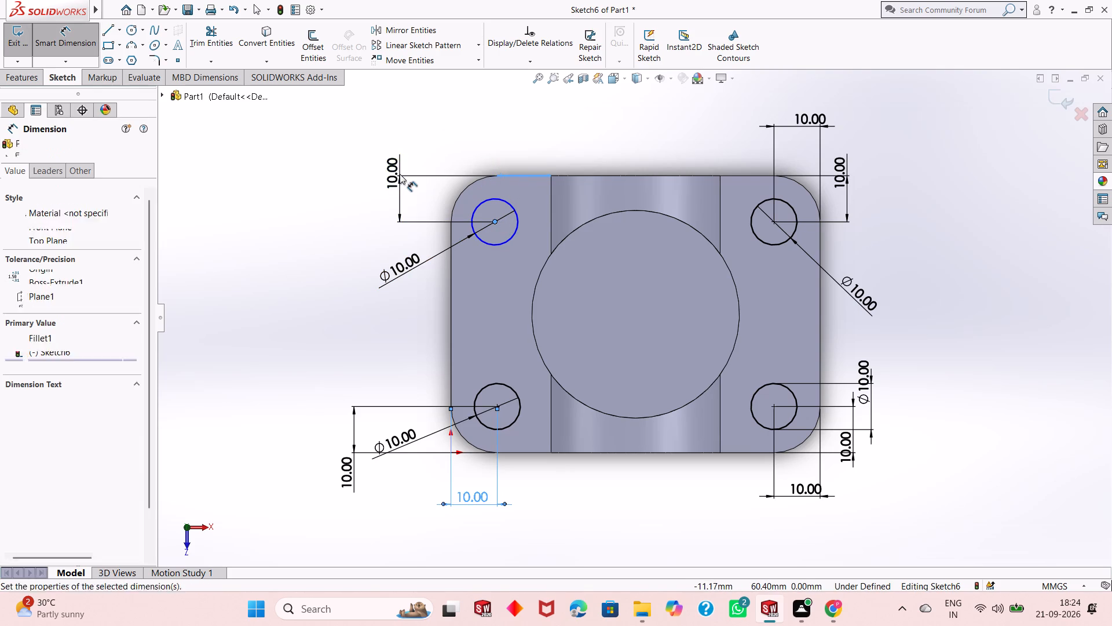
{"action": "type", "text": "10"}
{"action": "key", "text": "Return"}
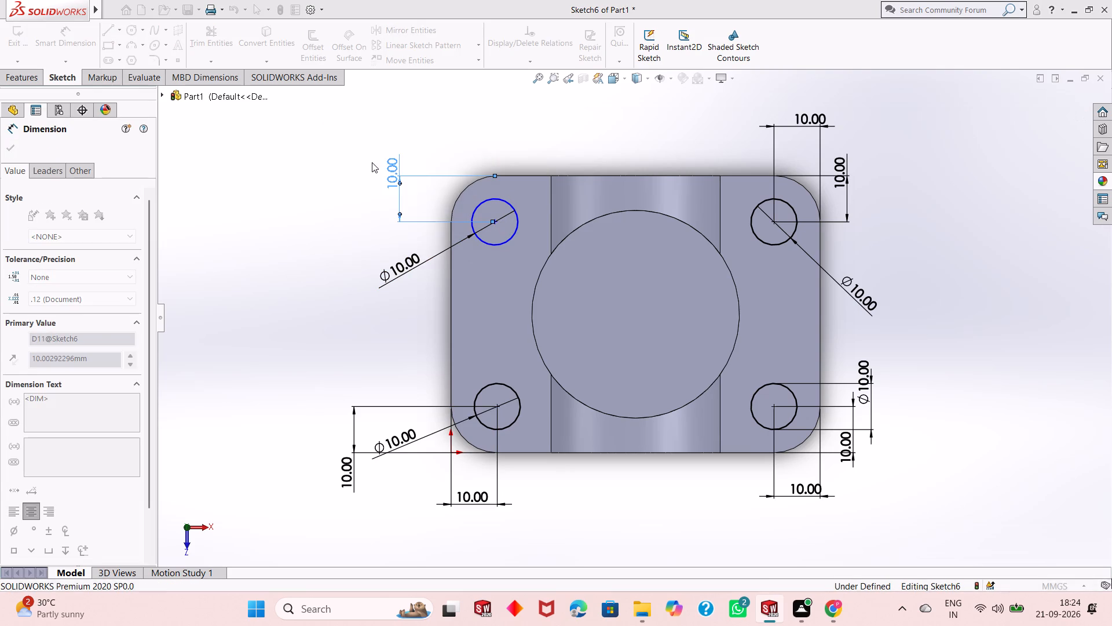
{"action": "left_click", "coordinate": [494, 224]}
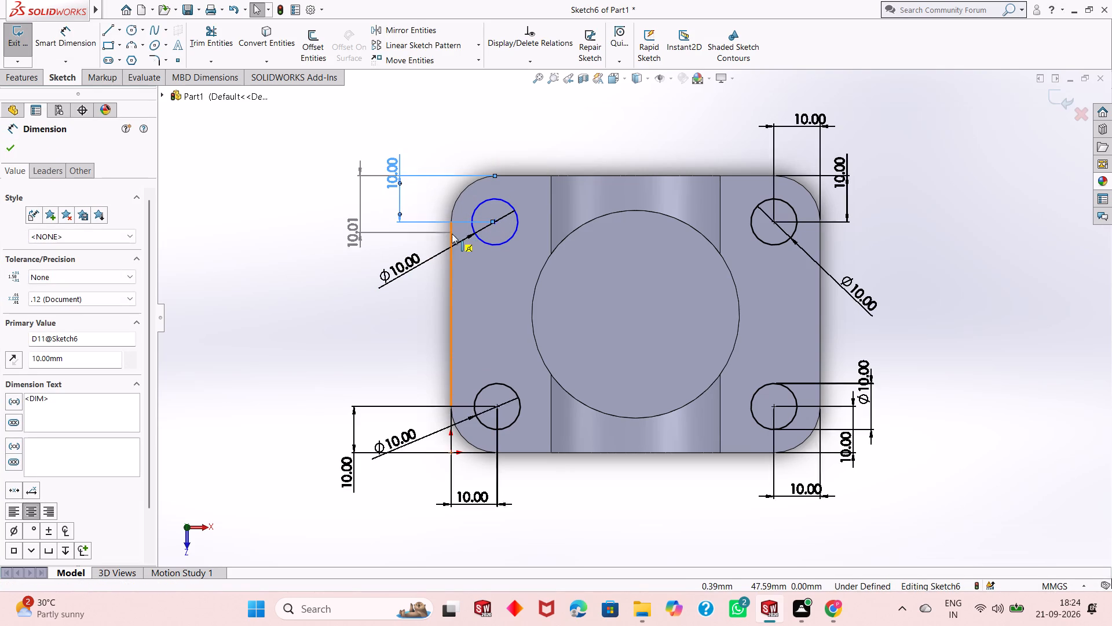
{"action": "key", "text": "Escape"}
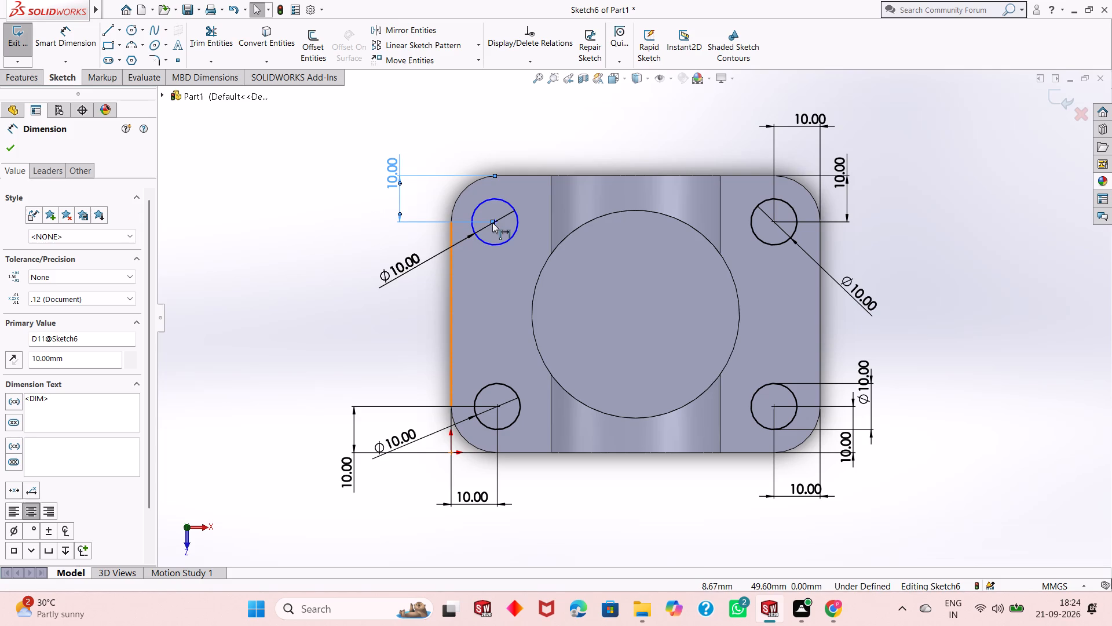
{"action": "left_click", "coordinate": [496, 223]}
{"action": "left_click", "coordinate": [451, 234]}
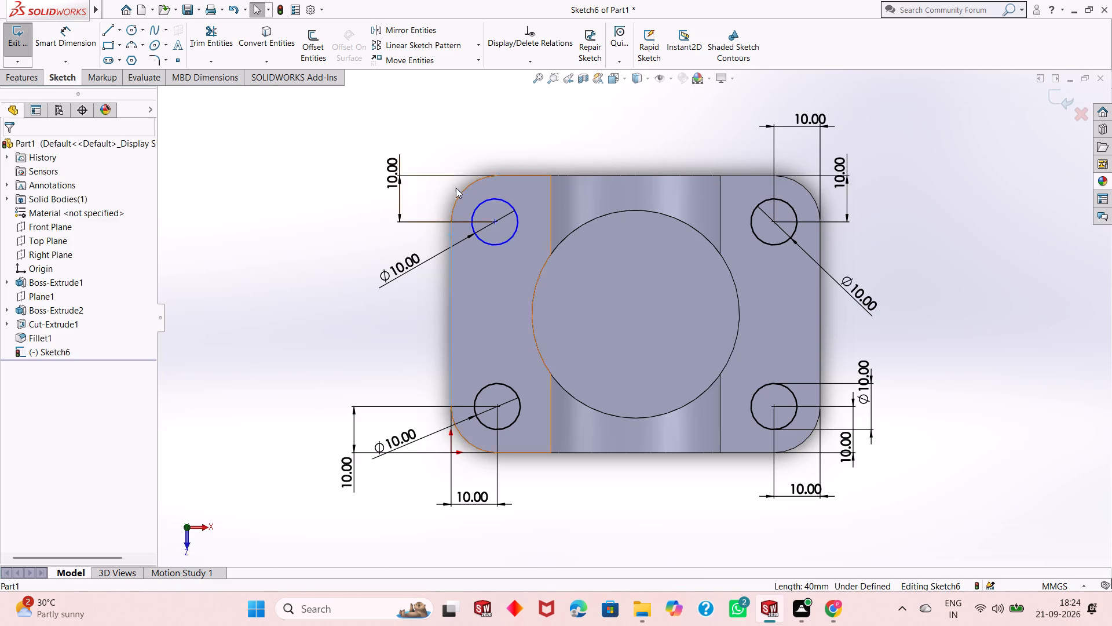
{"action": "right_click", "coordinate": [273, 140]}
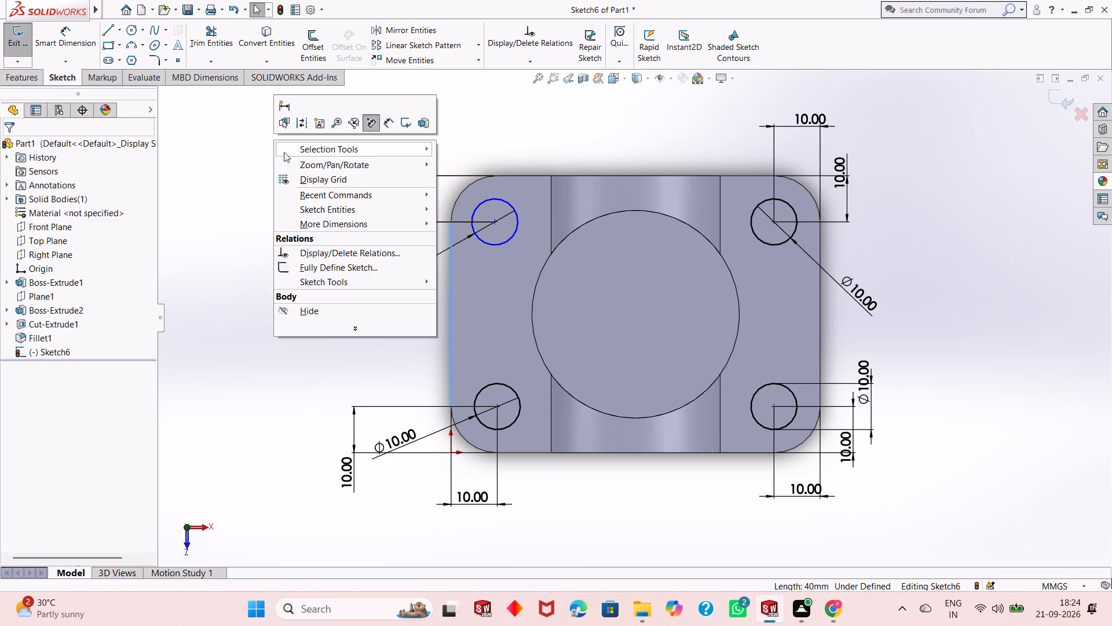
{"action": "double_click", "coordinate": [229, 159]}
Dimension the centre of the base's upper-left corner circle 10 mm from the left edge.
{"action": "left_click", "coordinate": [92, 42]}
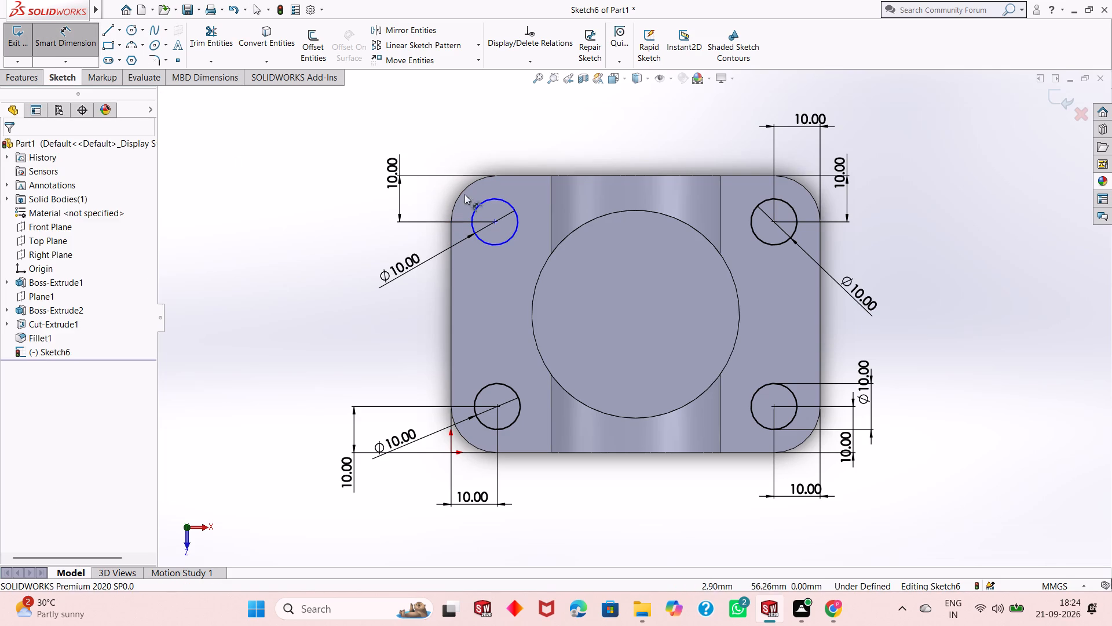
{"action": "left_click", "coordinate": [495, 221]}
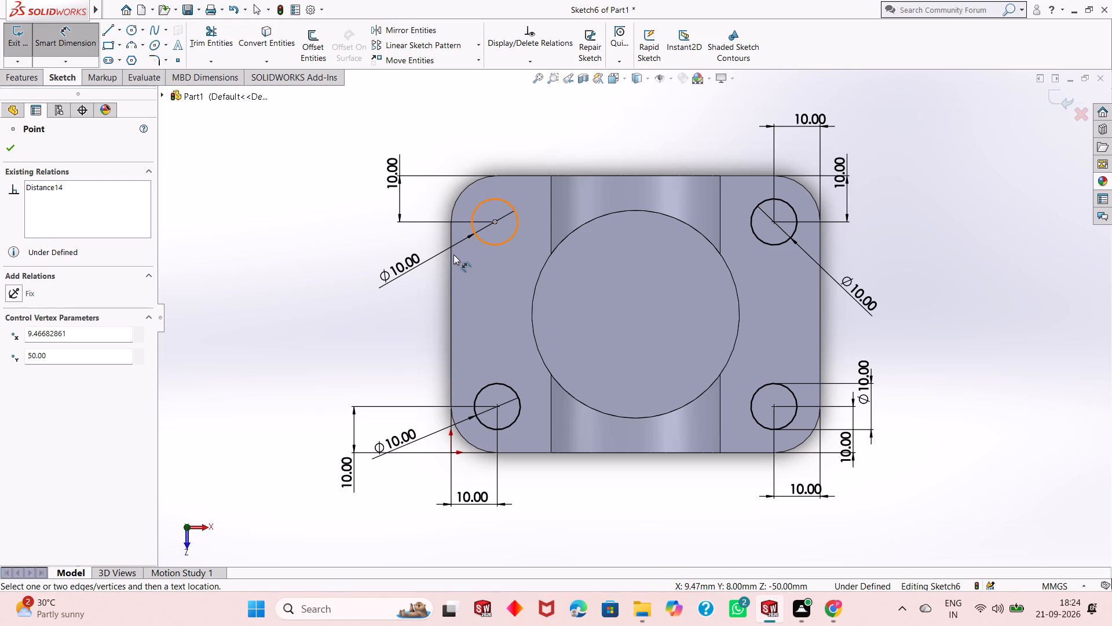
{"action": "left_click", "coordinate": [450, 260]}
{"action": "left_click", "coordinate": [454, 140]}
{"action": "type", "text": "10"}
{"action": "key", "text": "Return"}
{"action": "right_click", "coordinate": [374, 195]}
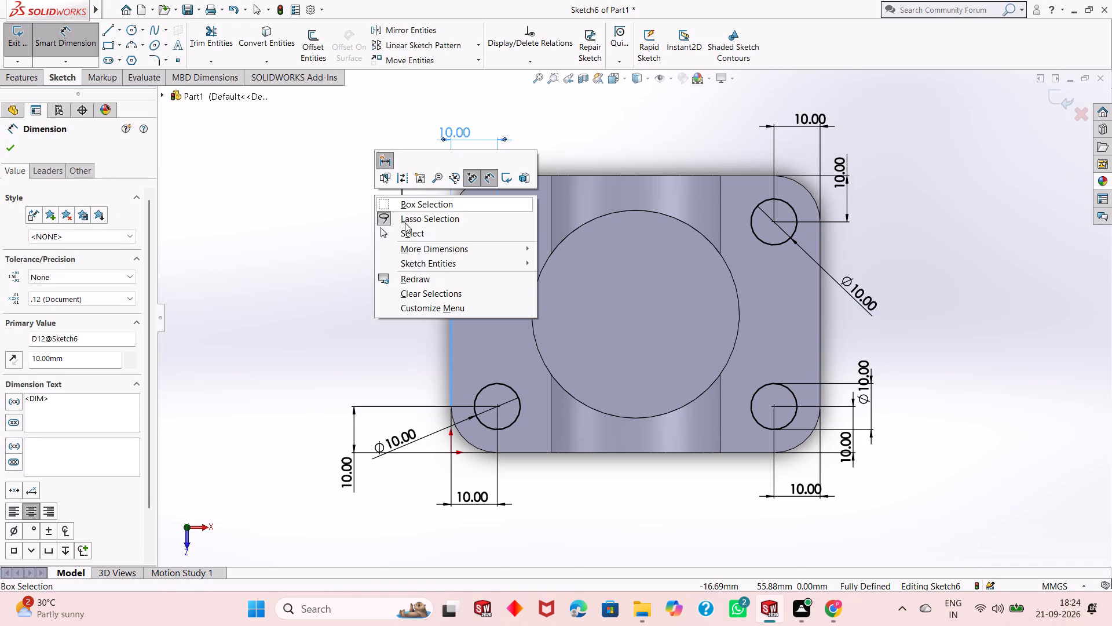
{"action": "left_click", "coordinate": [409, 232]}
Cut-extrude the four corner circles through the base with a blind depth of 60 mm.
{"action": "scroll", "coordinate": [472, 241], "scroll_direction": "up", "scroll_amount": 2}
{"action": "middle_click_drag", "start_coordinate": [664, 350], "coordinate": [657, 329]}
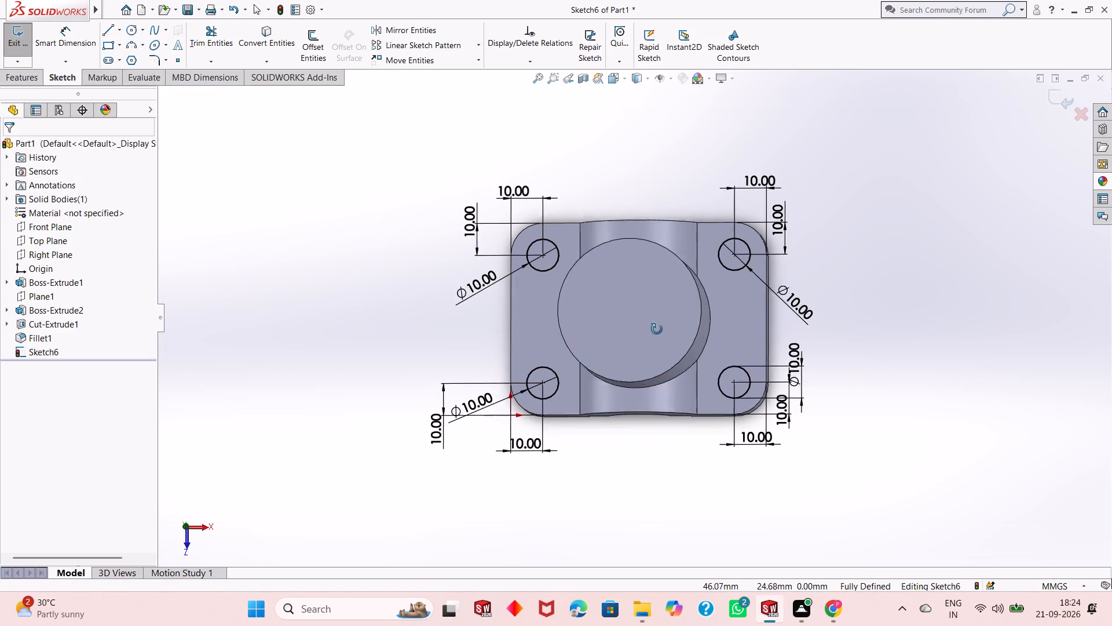
{"action": "middle_click_drag", "start_coordinate": [657, 329], "coordinate": [658, 289]}
{"action": "left_click", "coordinate": [31, 85]}
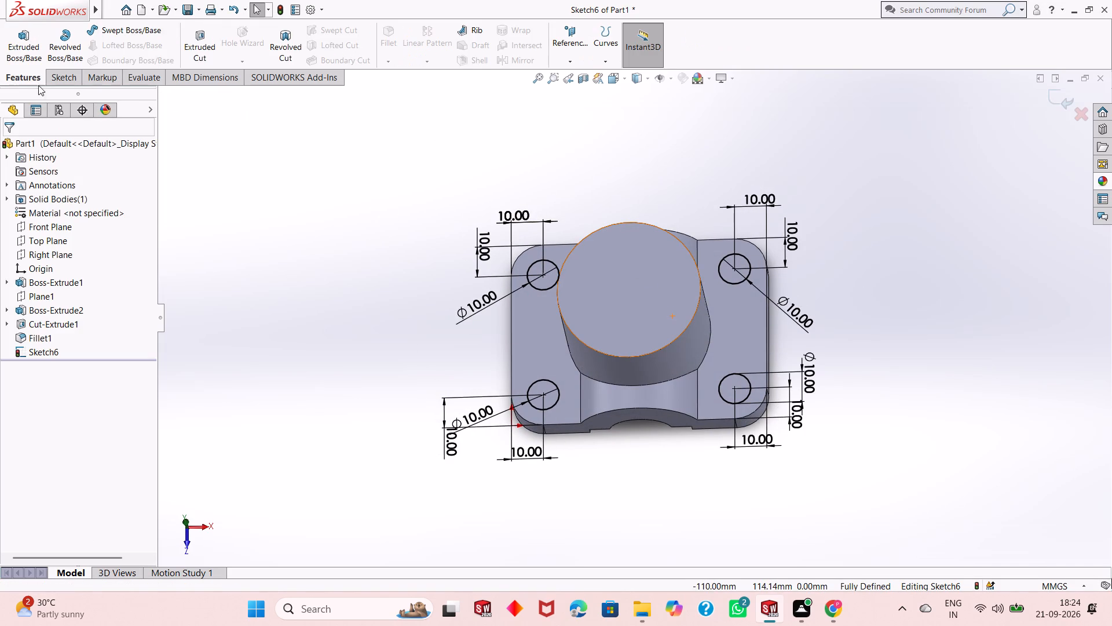
{"action": "left_click", "coordinate": [187, 50]}
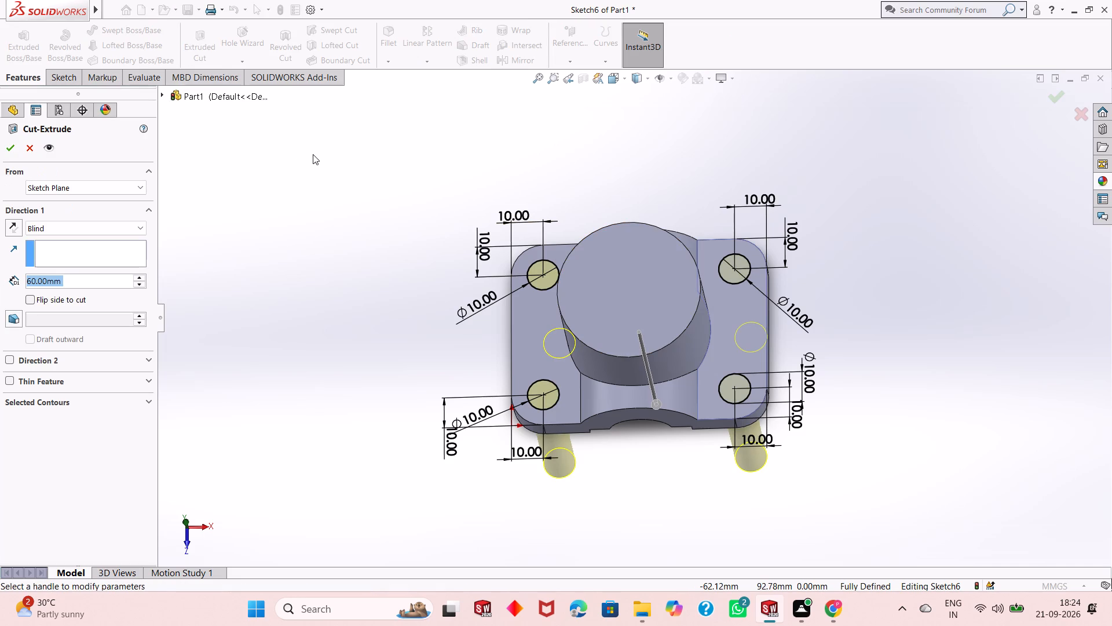
{"action": "left_click", "coordinate": [10, 148]}
{"action": "left_click", "coordinate": [280, 218]}
Examine the part with its four corner holes, cylinder and arched base from several angles.
{"action": "scroll", "coordinate": [564, 293], "scroll_direction": "up", "scroll_amount": 2}
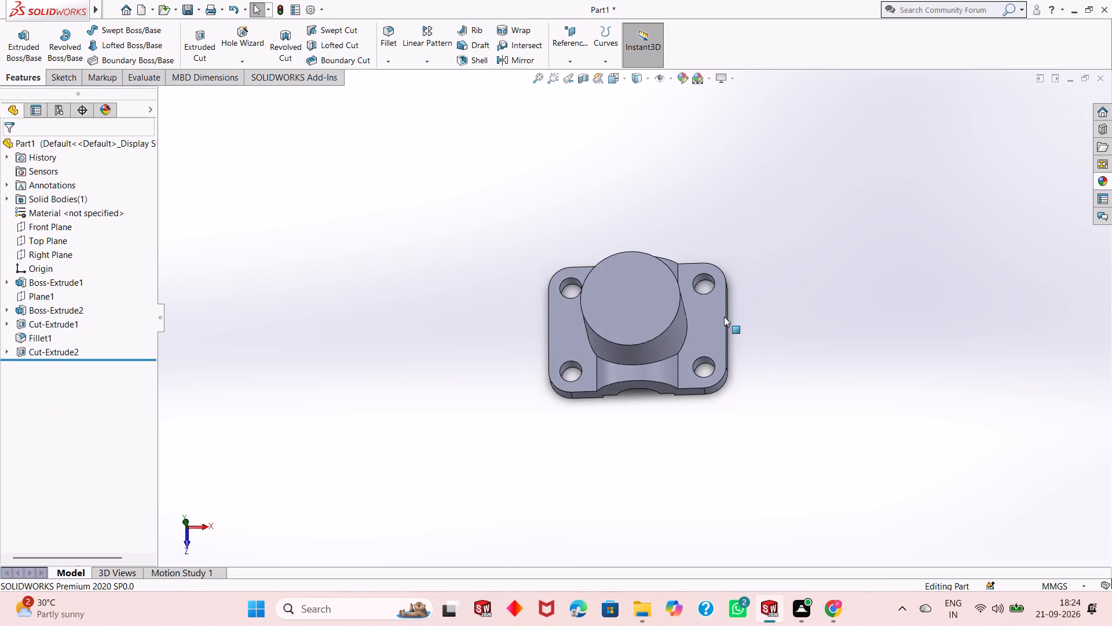
{"action": "scroll", "coordinate": [725, 316], "scroll_direction": "down", "scroll_amount": 3}
{"action": "middle_click_drag", "start_coordinate": [583, 372], "coordinate": [581, 310]}
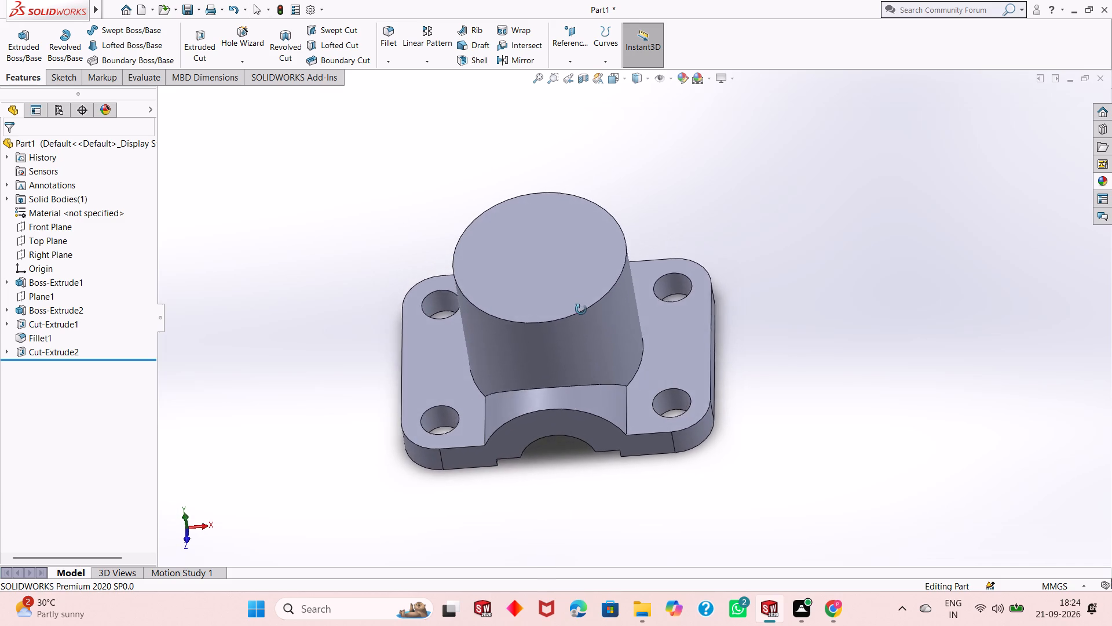
{"action": "middle_click_drag", "start_coordinate": [581, 310], "coordinate": [418, 232]}
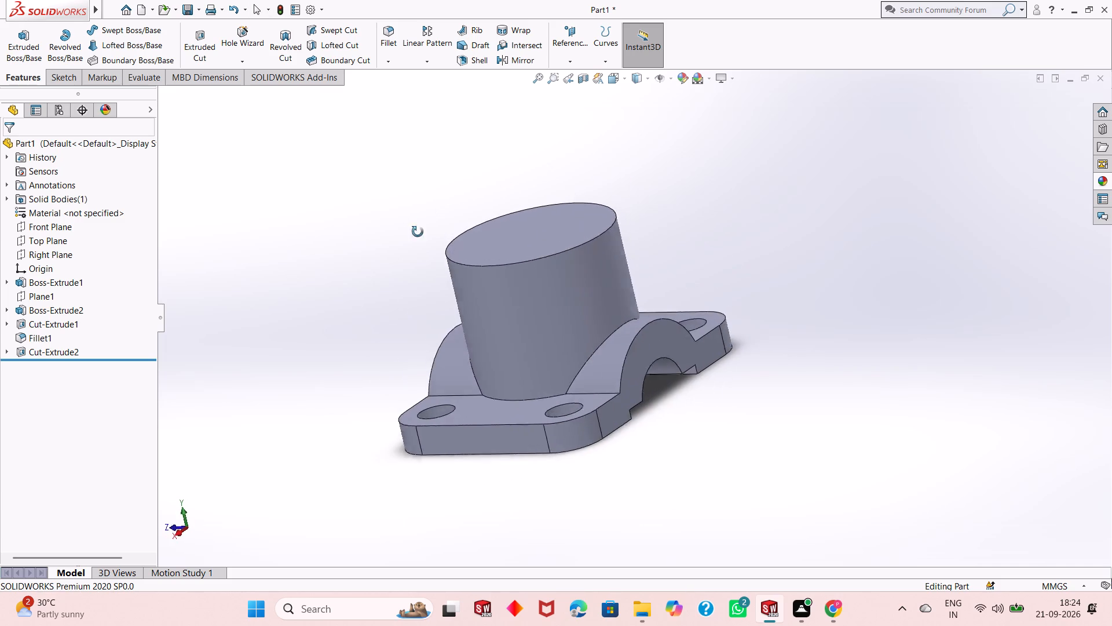
{"action": "middle_click_drag", "start_coordinate": [418, 232], "coordinate": [602, 331]}
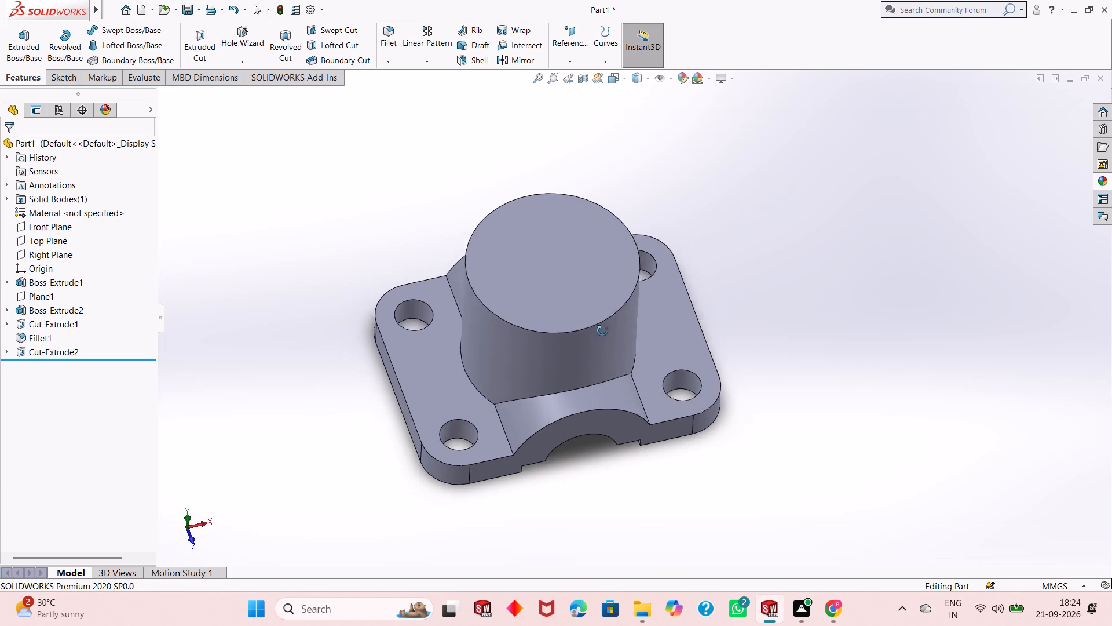
{"action": "middle_click_drag", "start_coordinate": [602, 331], "coordinate": [598, 355]}
{"action": "scroll", "coordinate": [547, 314], "scroll_direction": "down", "scroll_amount": 2}
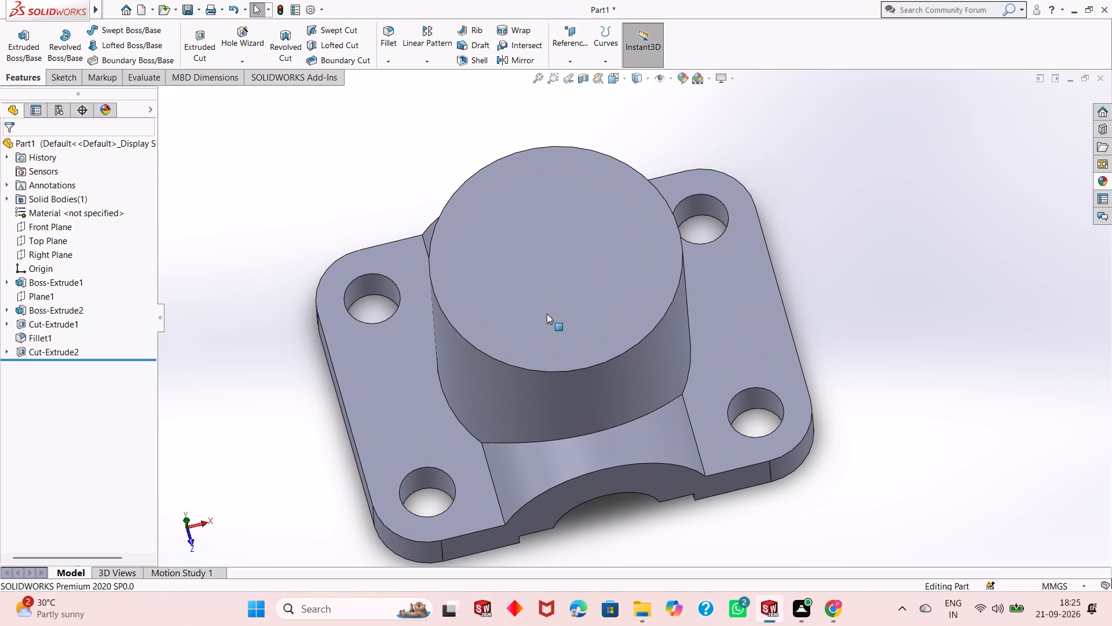
{"action": "scroll", "coordinate": [547, 314], "scroll_direction": "down", "scroll_amount": 2}
{"action": "scroll", "coordinate": [547, 314], "scroll_direction": "up", "scroll_amount": 3}
{"action": "middle_click_drag", "start_coordinate": [540, 345], "coordinate": [538, 315]}
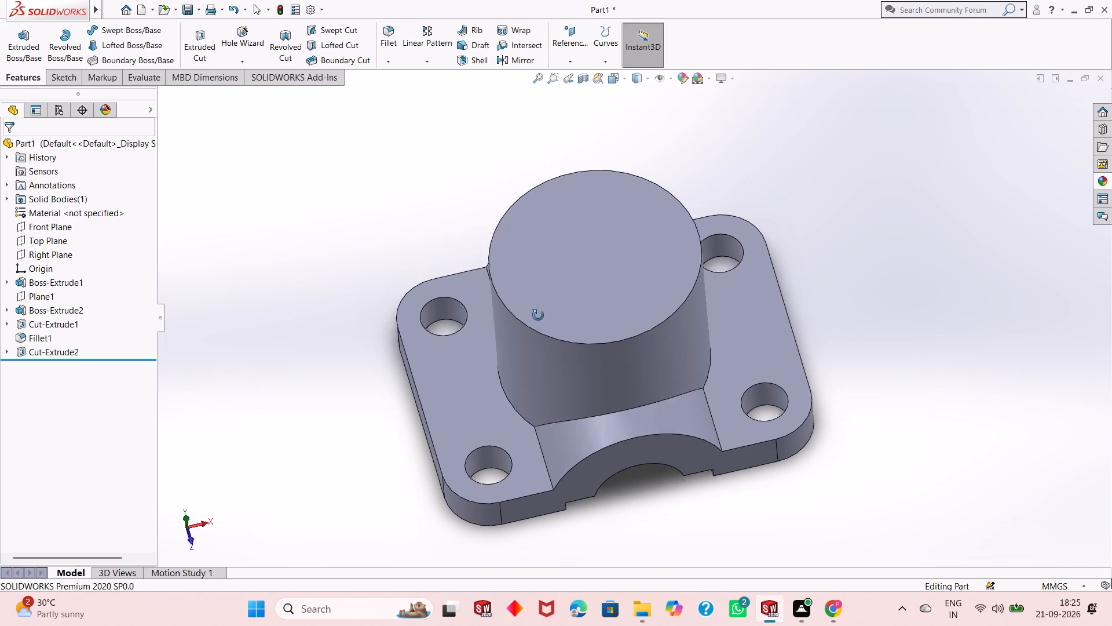
{"action": "middle_click_drag", "start_coordinate": [538, 315], "coordinate": [542, 272]}
{"action": "middle_click_drag", "start_coordinate": [542, 270], "coordinate": [550, 265]}
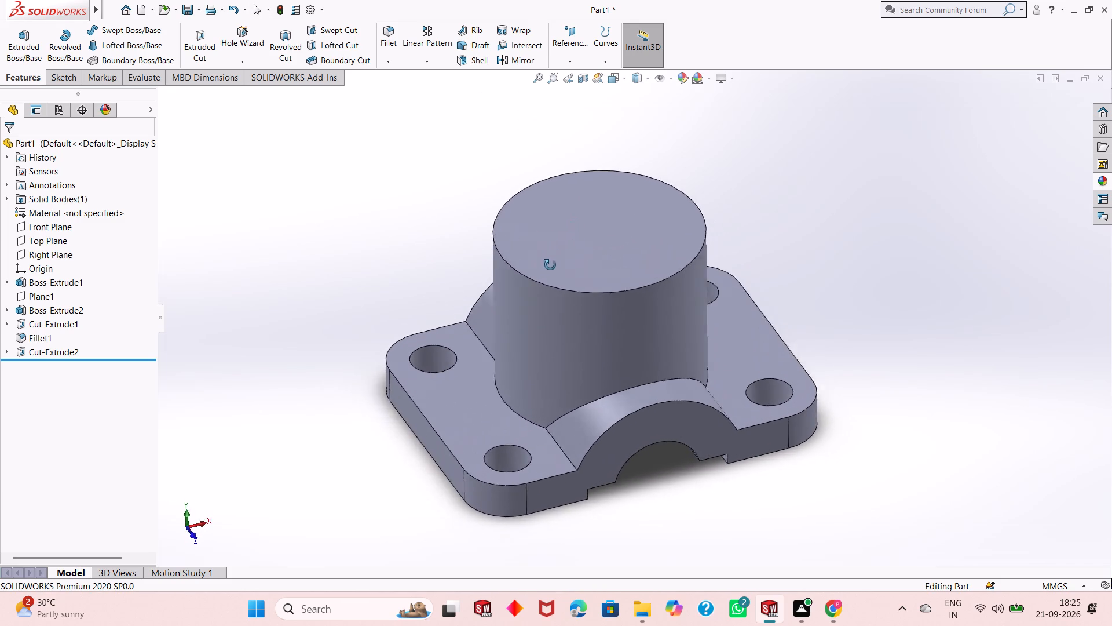
{"action": "middle_click_drag", "start_coordinate": [550, 265], "coordinate": [538, 276]}
{"action": "middle_click_drag", "start_coordinate": [536, 278], "coordinate": [532, 283]}
{"action": "middle_click", "coordinate": [518, 321]}
{"action": "middle_click_drag", "start_coordinate": [544, 255], "coordinate": [550, 279]}
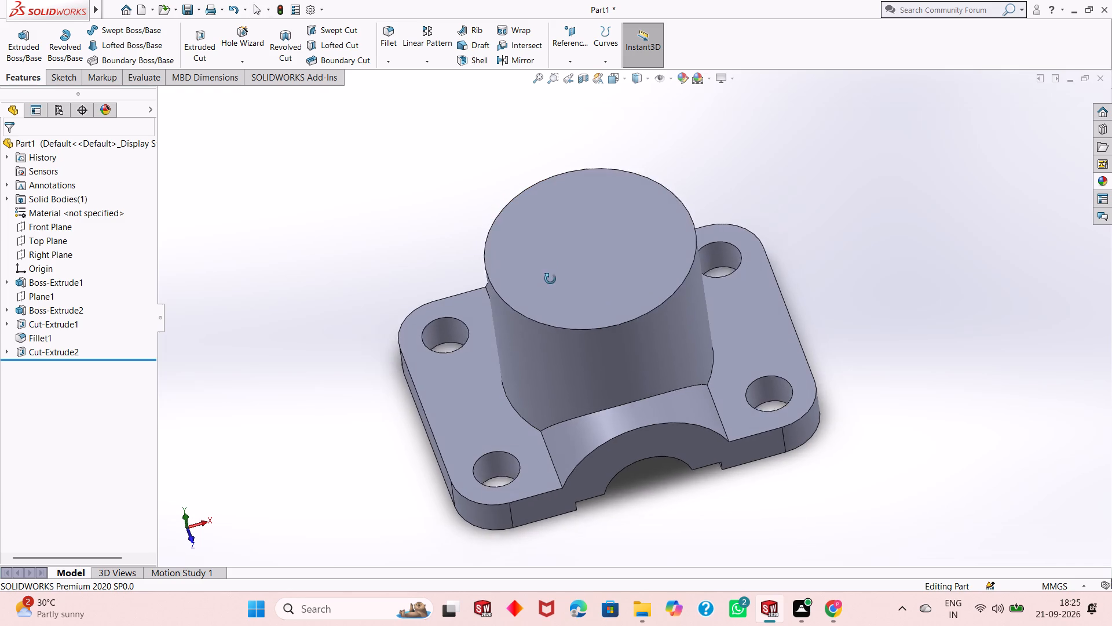
{"action": "middle_click_drag", "start_coordinate": [550, 279], "coordinate": [555, 296]}
{"action": "scroll", "coordinate": [555, 296], "scroll_direction": "up", "scroll_amount": 1}
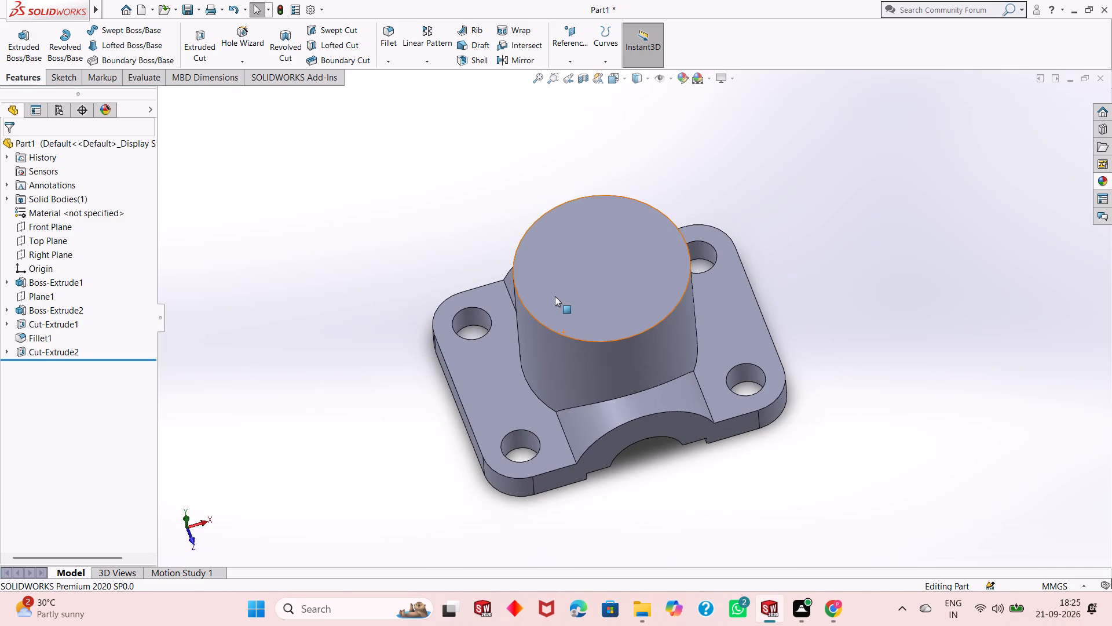
{"action": "scroll", "coordinate": [557, 297], "scroll_direction": "down", "scroll_amount": 2}
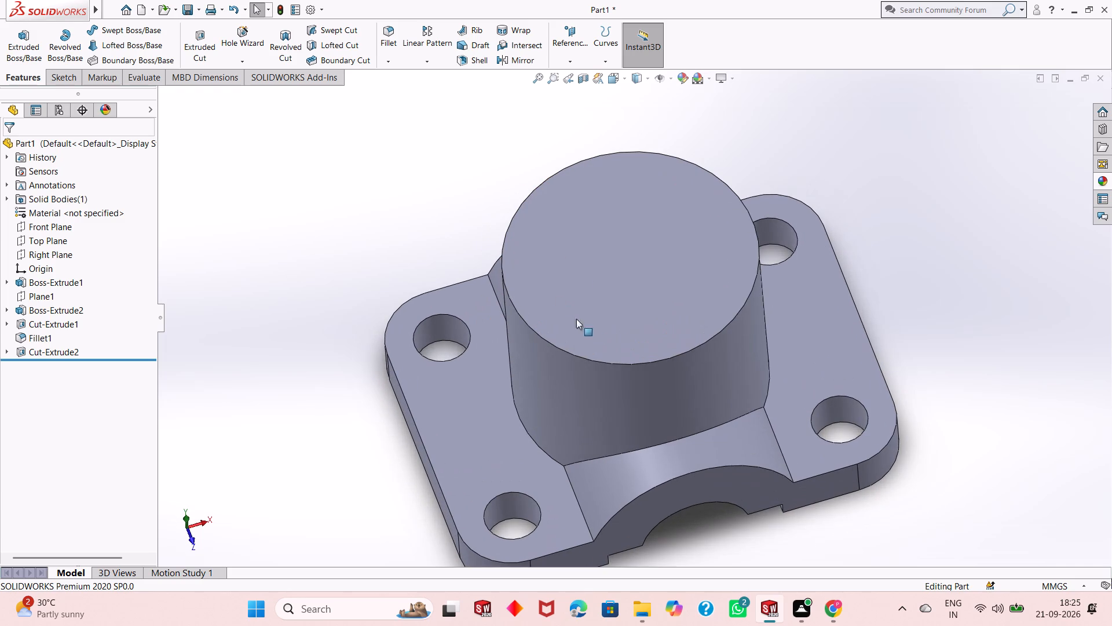
{"action": "middle_click_drag", "start_coordinate": [664, 348], "coordinate": [649, 286]}
{"action": "scroll", "coordinate": [601, 329], "scroll_direction": "up", "scroll_amount": 2}
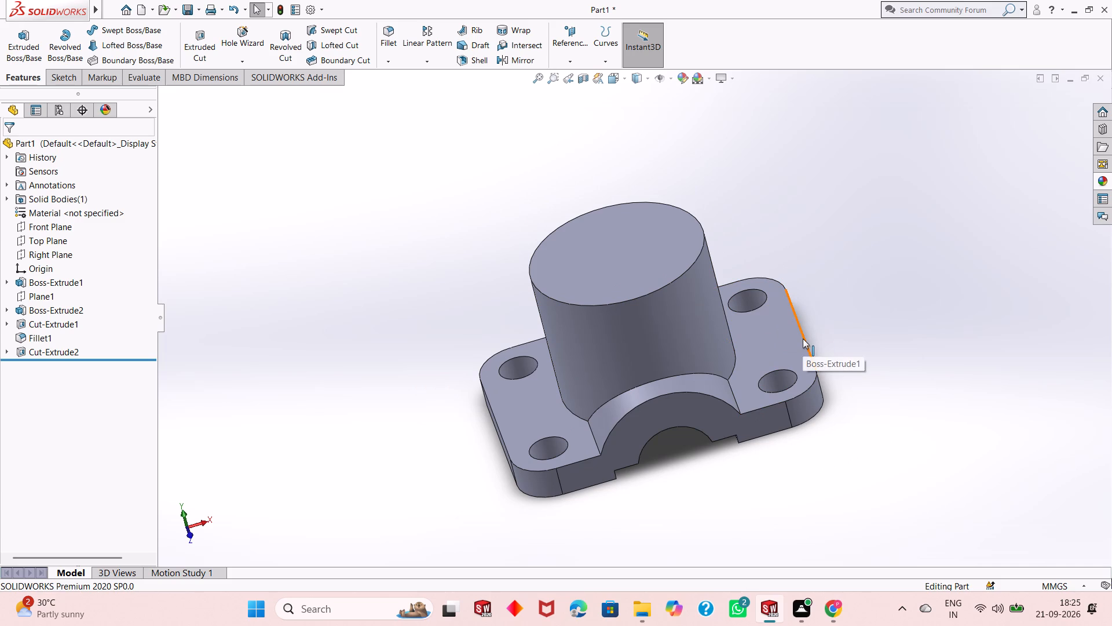
Start a sketch on the cylinder's top face and draw a concentric circle about 22.7 mm in diameter.
{"action": "left_click", "coordinate": [619, 265]}
{"action": "left_click", "coordinate": [671, 236]}
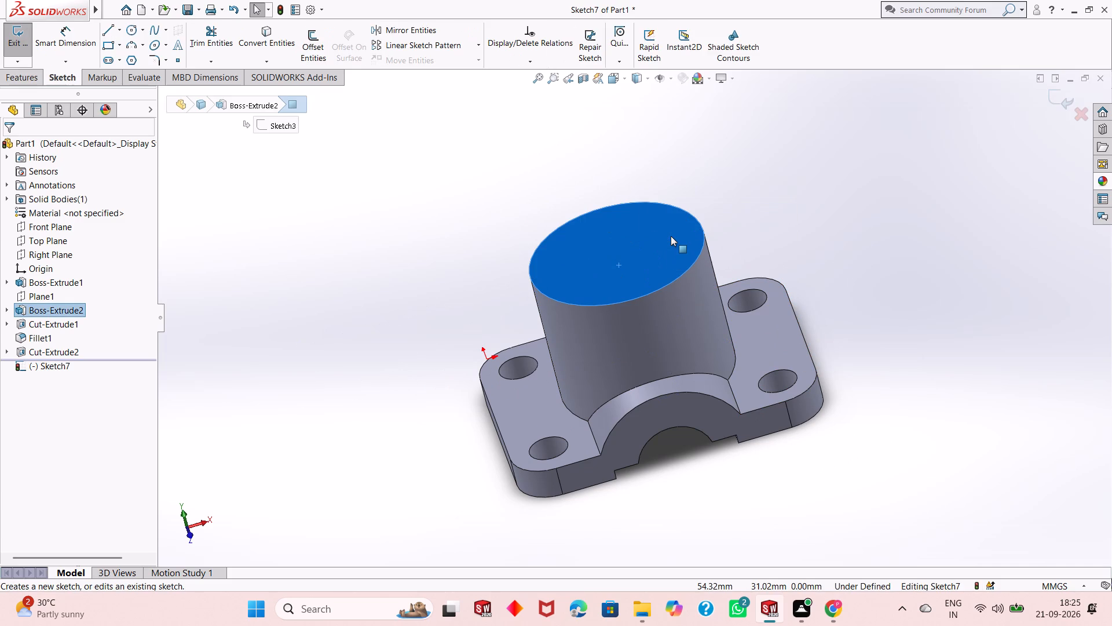
{"action": "key", "text": "ctrl+8"}
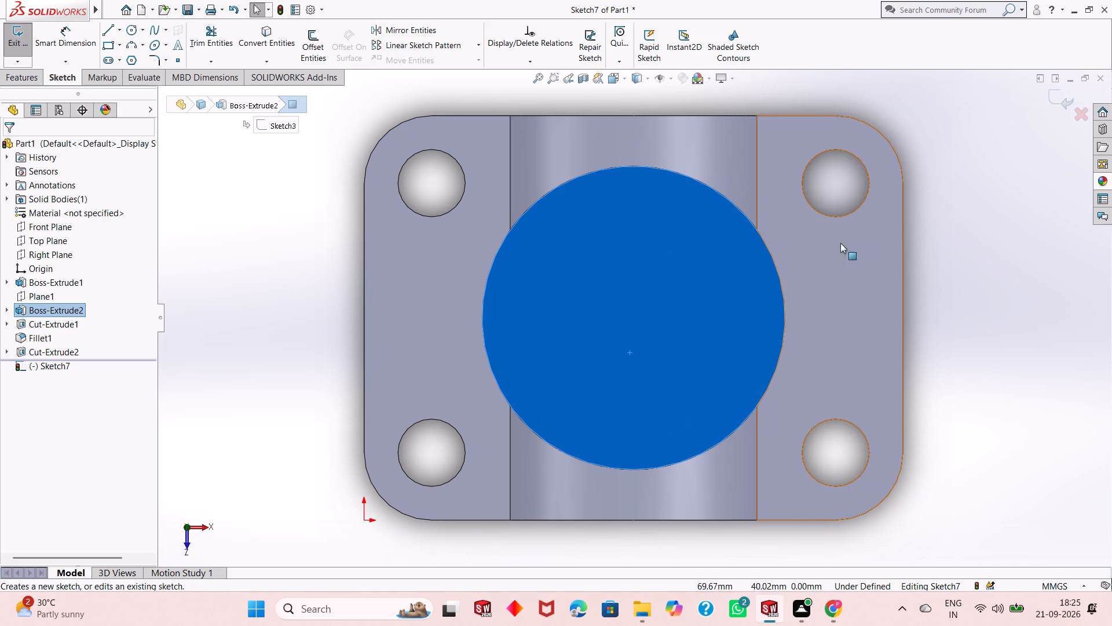
{"action": "left_click", "coordinate": [927, 239]}
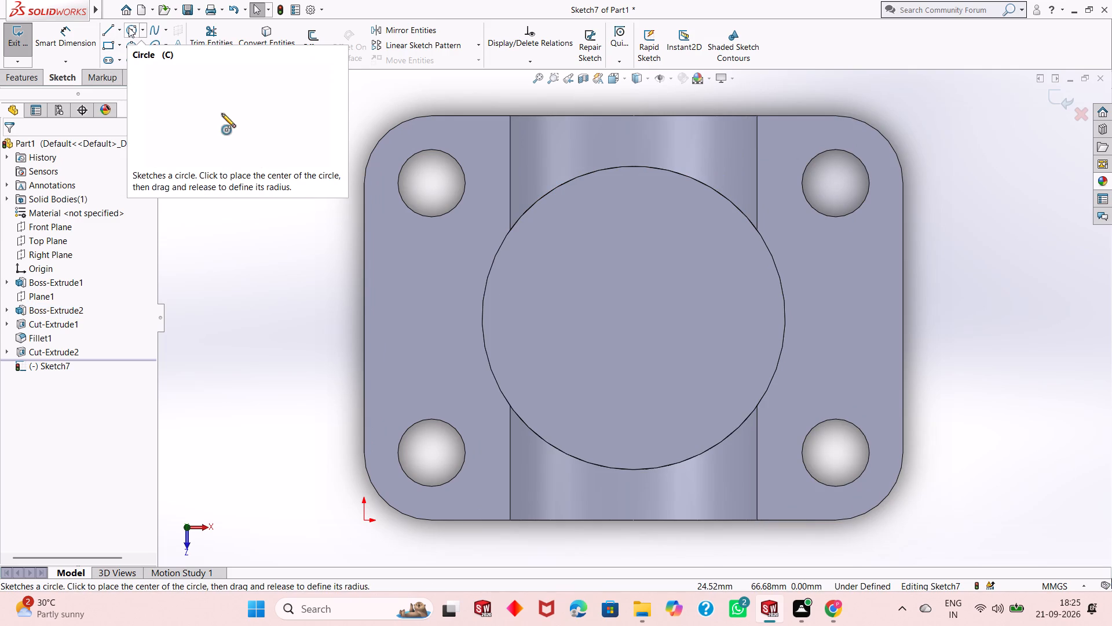
{"action": "left_click", "coordinate": [129, 27]}
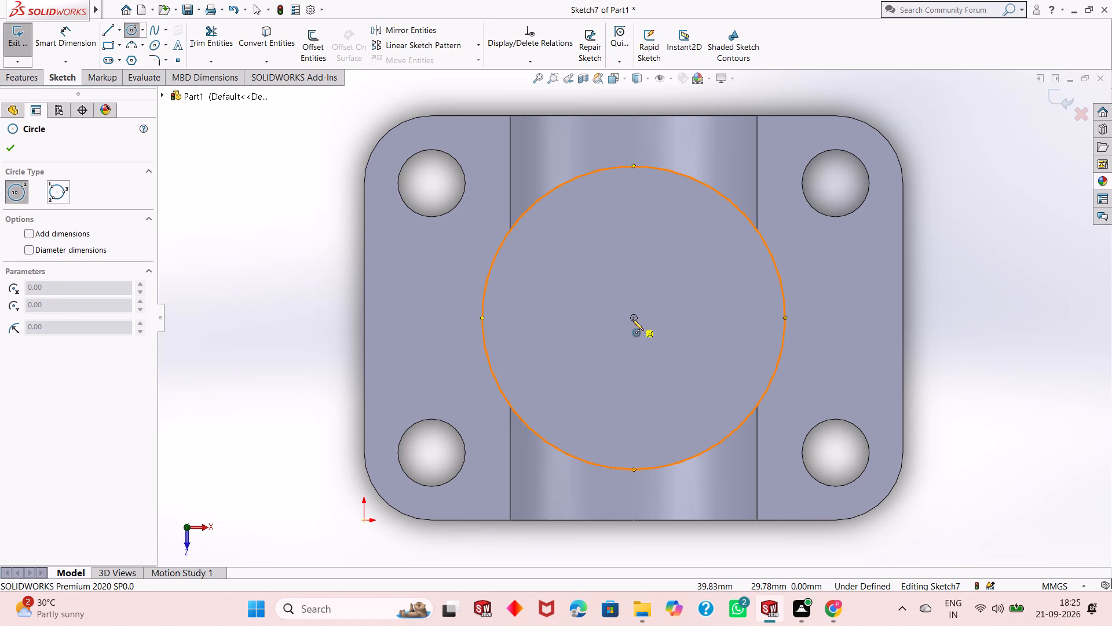
{"action": "left_click", "coordinate": [633, 319]}
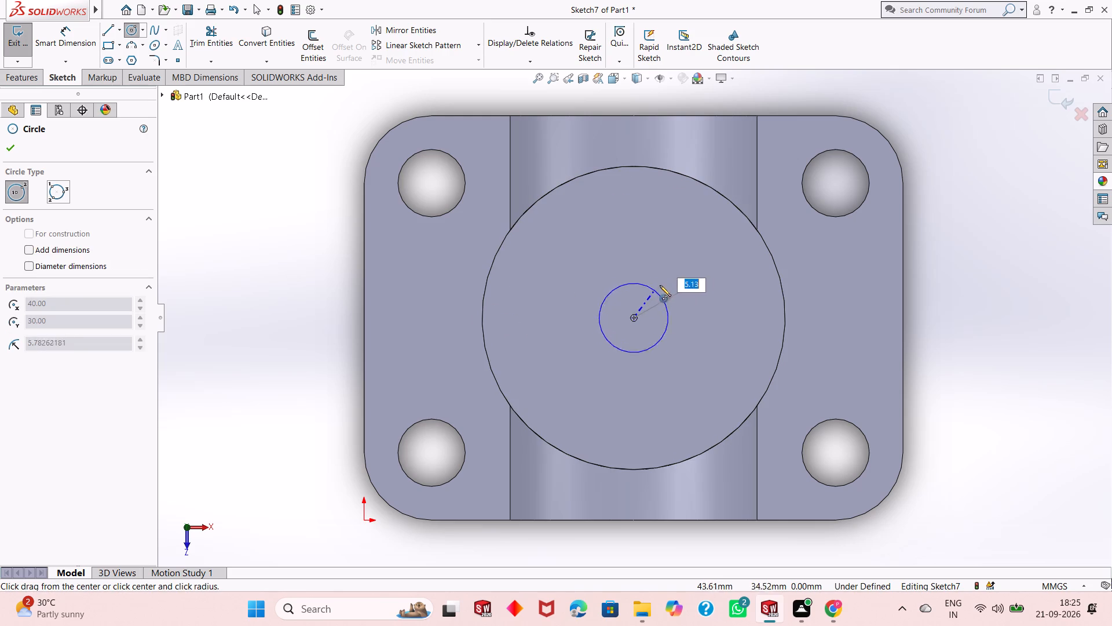
{"action": "left_click", "coordinate": [682, 259]}
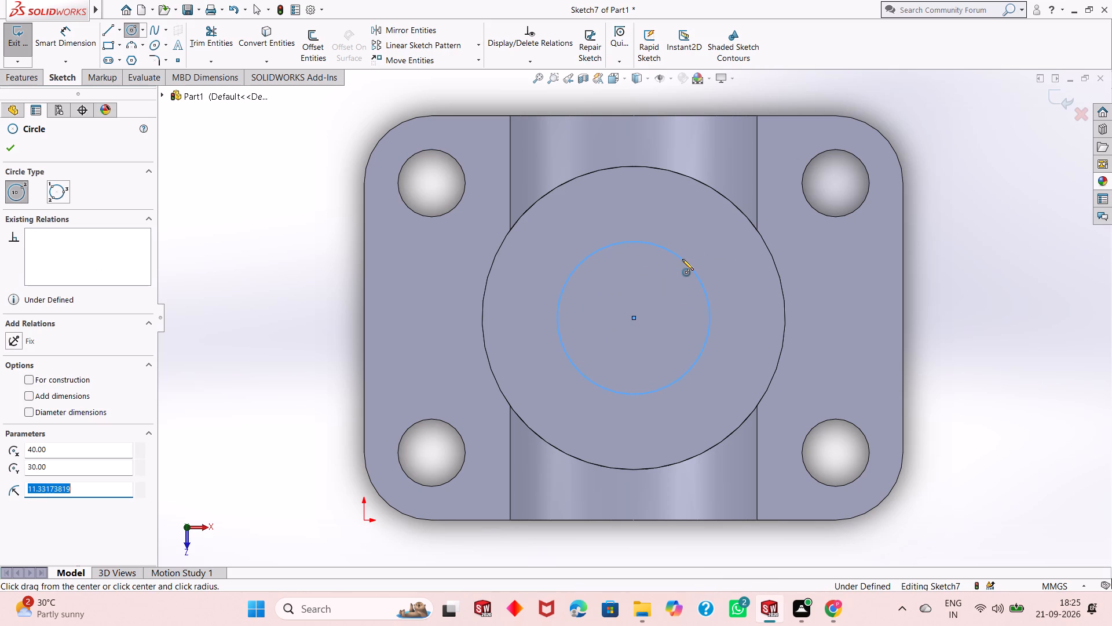
{"action": "key", "text": "Escape"}
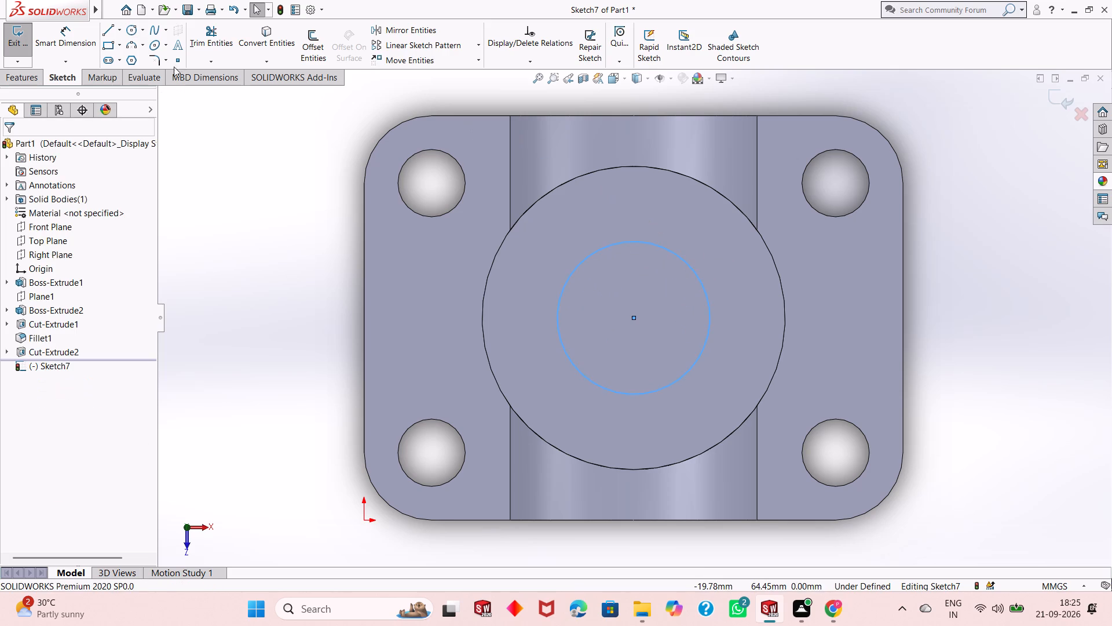
Dimension the concentric circle on the cylinder's top face to a 20 mm diameter.
{"action": "left_click", "coordinate": [54, 39]}
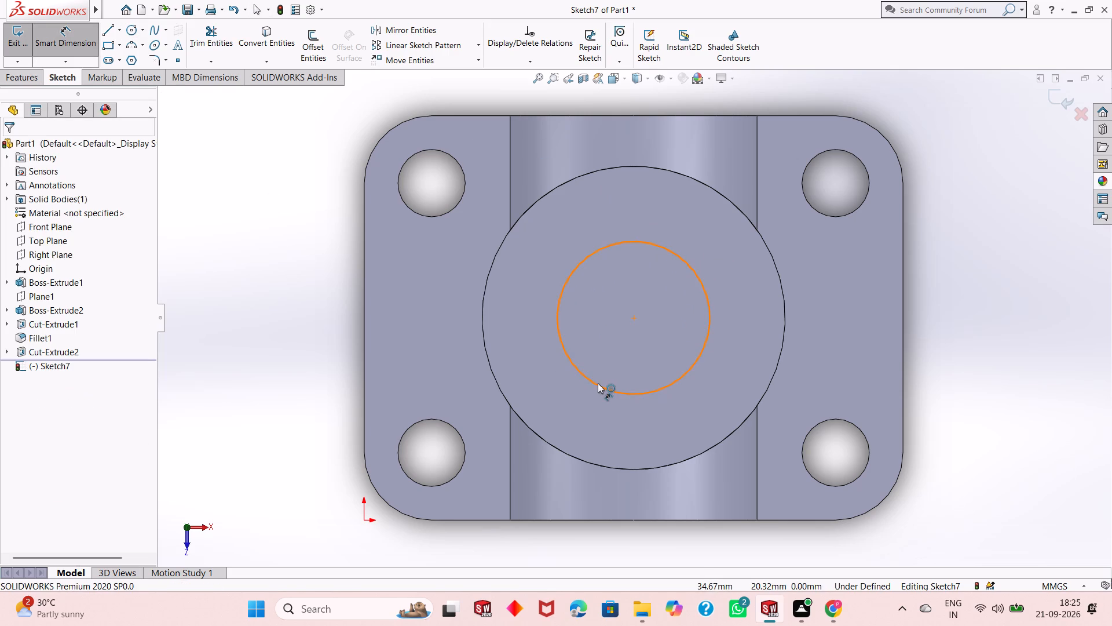
{"action": "left_click", "coordinate": [598, 383]}
{"action": "left_click", "coordinate": [308, 423]}
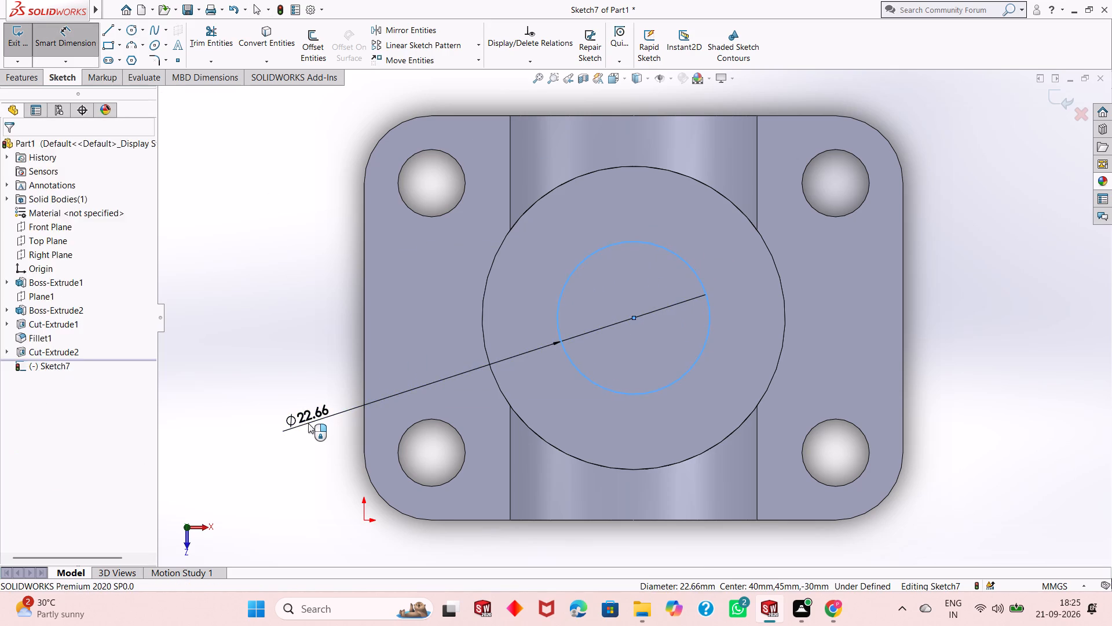
{"action": "type", "text": "20"}
{"action": "key", "text": "Return"}
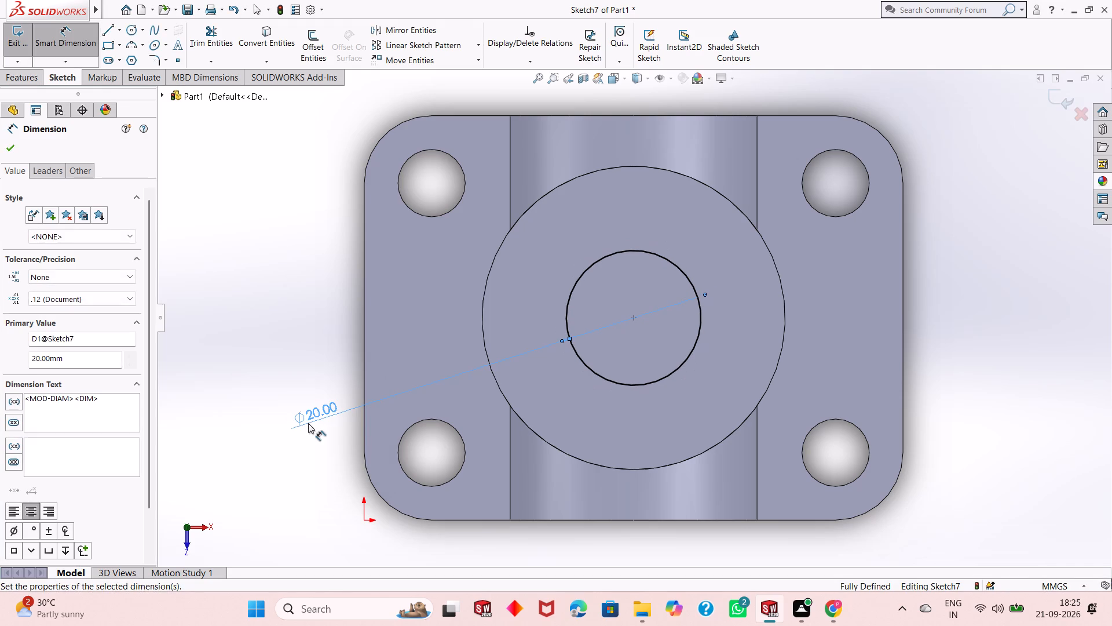
{"action": "key", "text": "Escape"}
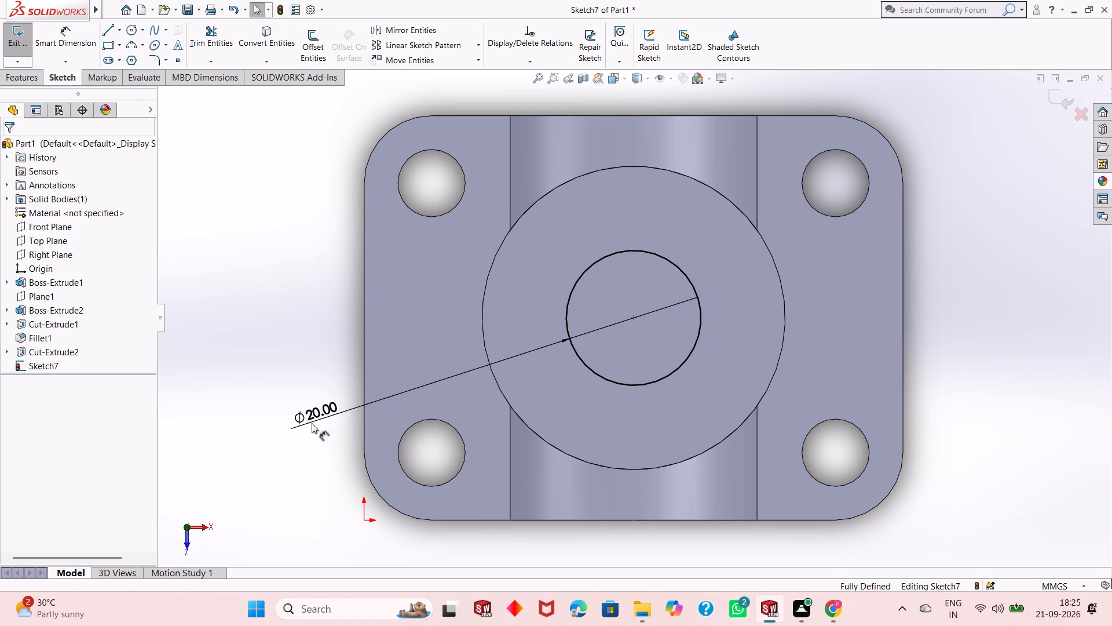
Sketch a 30 mm vertical line from the 20 mm circle's centre to the midpoint of the base's upper edge.
{"action": "left_click", "coordinate": [107, 33]}
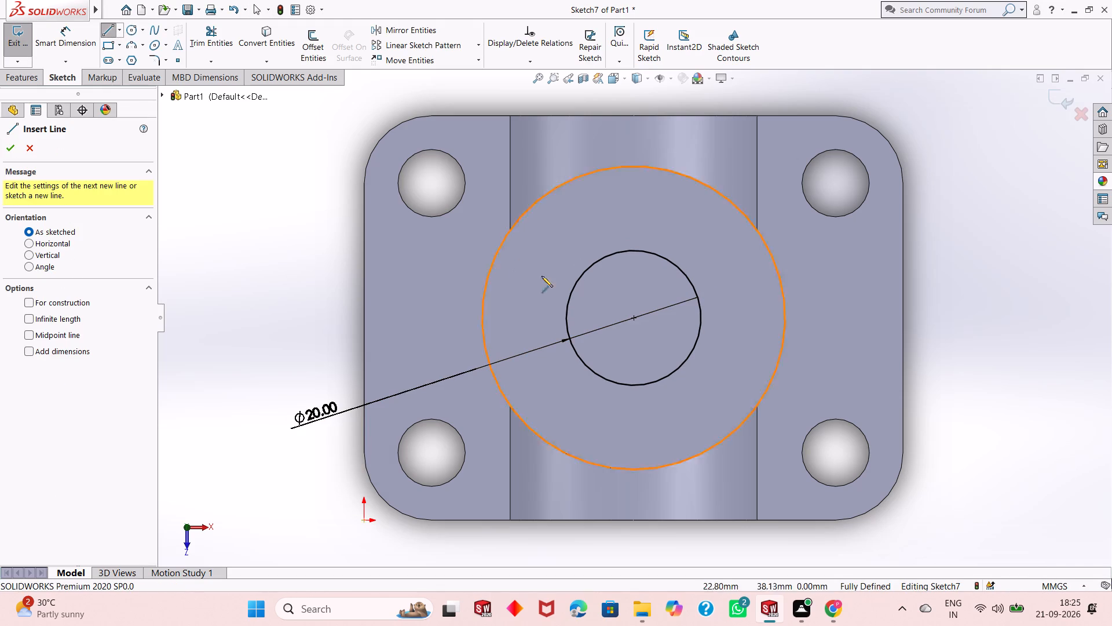
{"action": "left_click", "coordinate": [632, 321]}
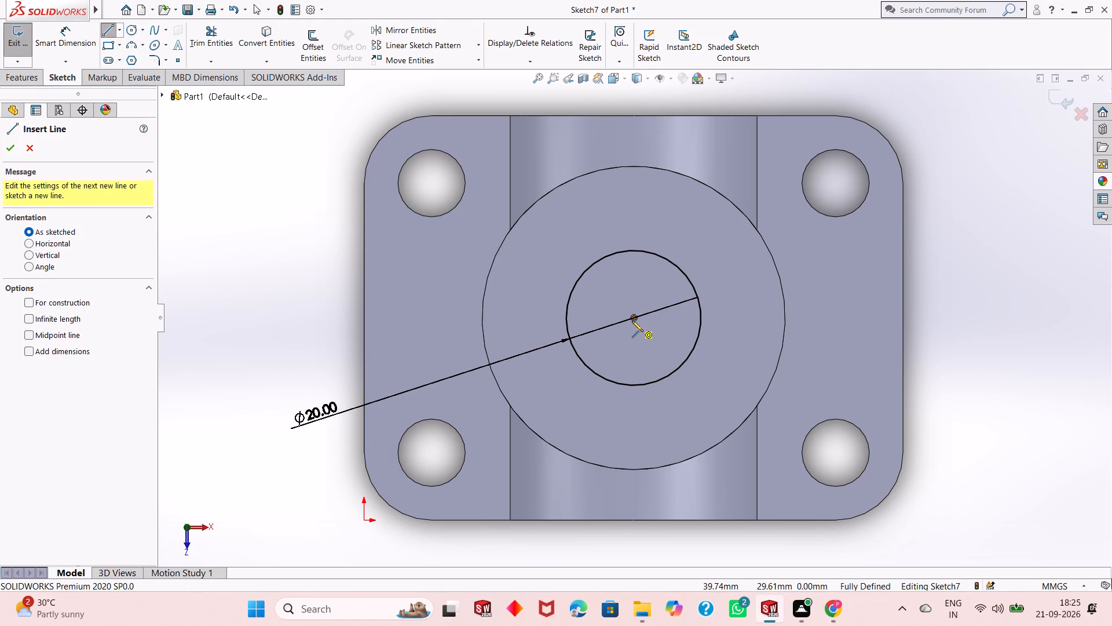
{"action": "left_click", "coordinate": [634, 115]}
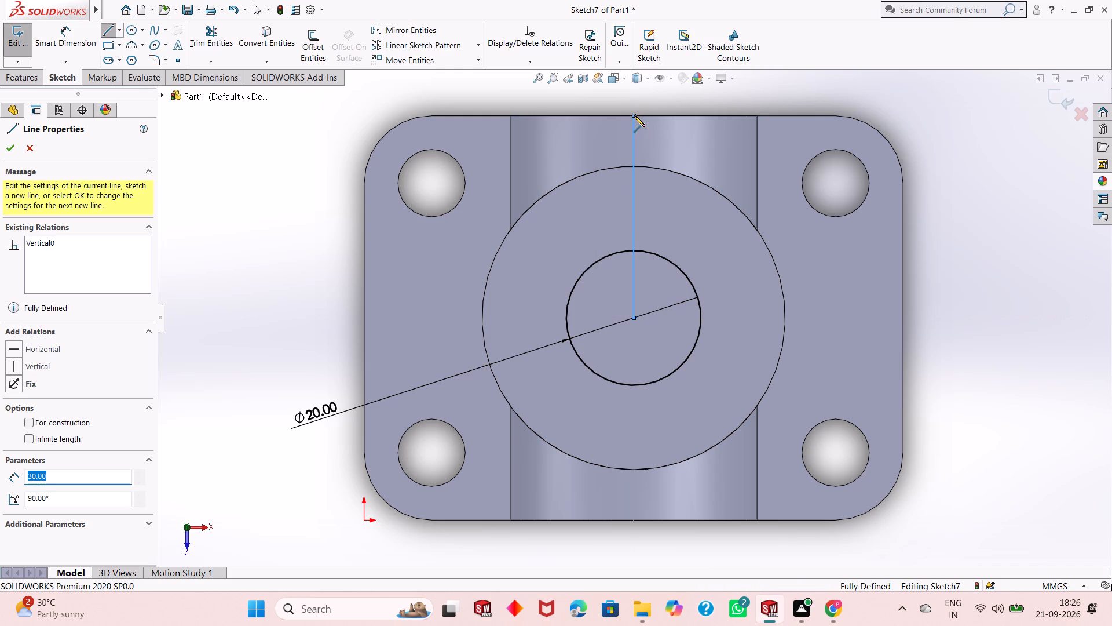
Replace the 30 mm vertical line with a 60 mm midpoint line centred on the circle, ending at the midpoint of the base's upper edge.
{"action": "key", "text": "Escape"}
{"action": "key", "text": "ctrl+z"}
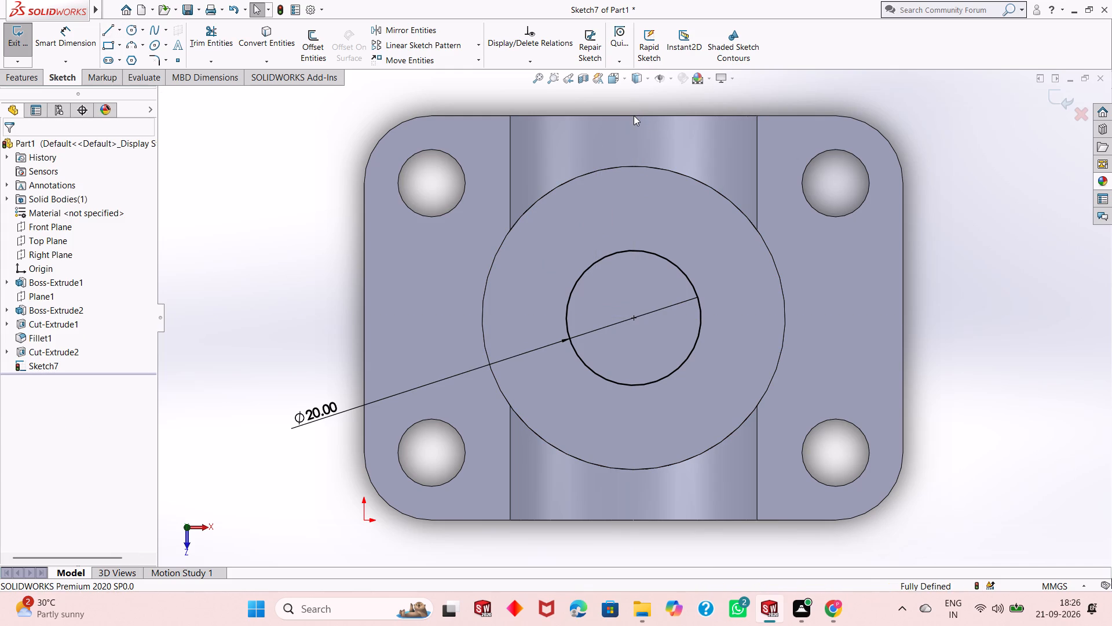
{"action": "left_click", "coordinate": [123, 31]}
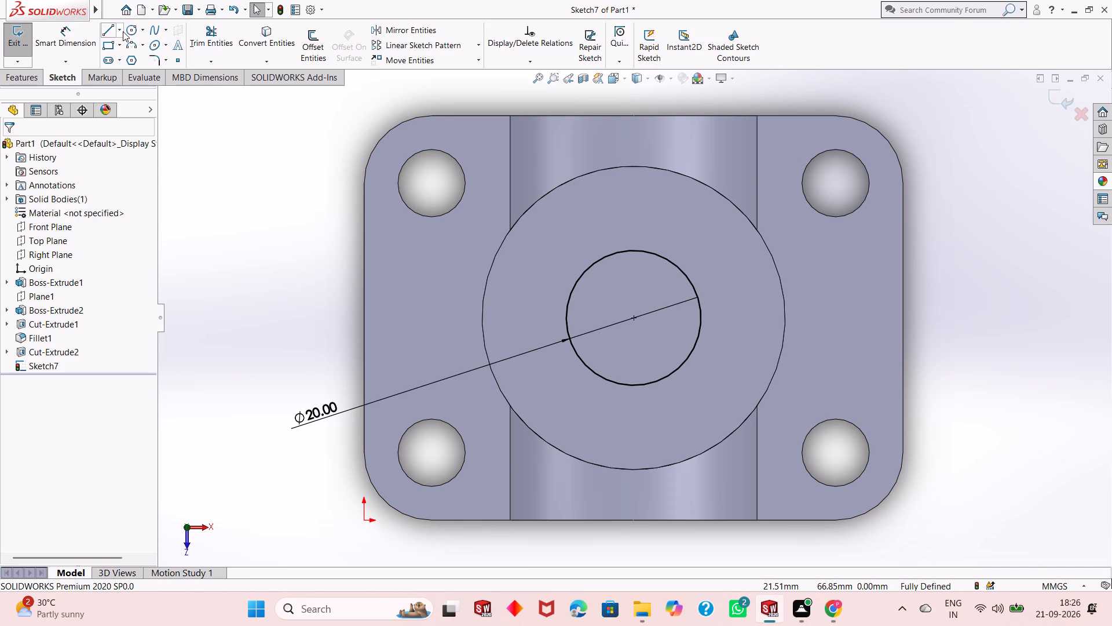
{"action": "left_click", "coordinate": [137, 71]}
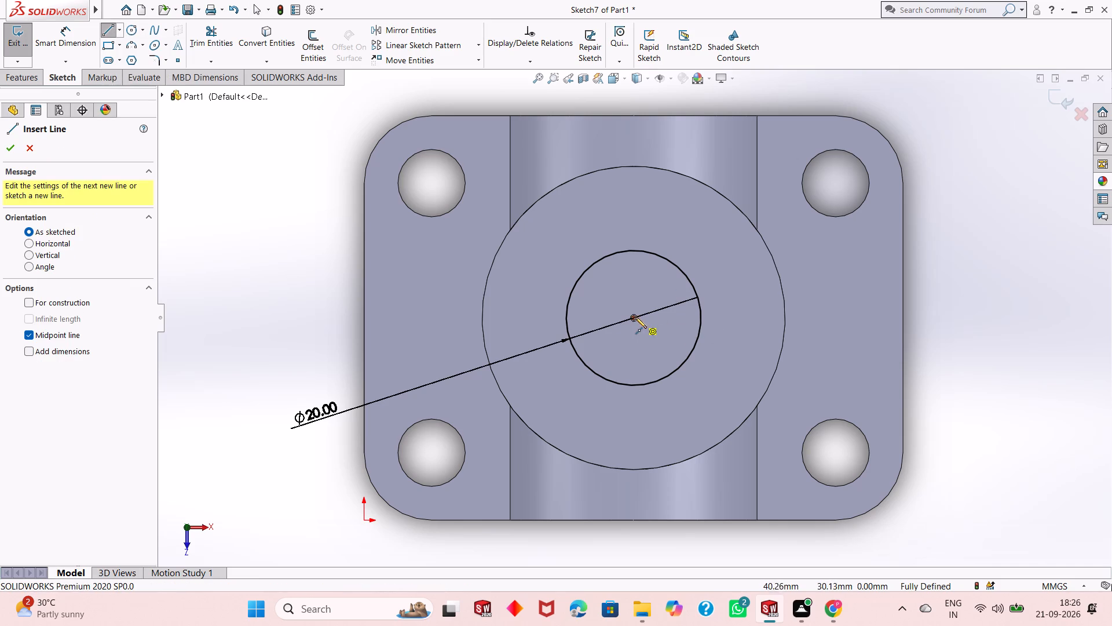
{"action": "left_click", "coordinate": [632, 318]}
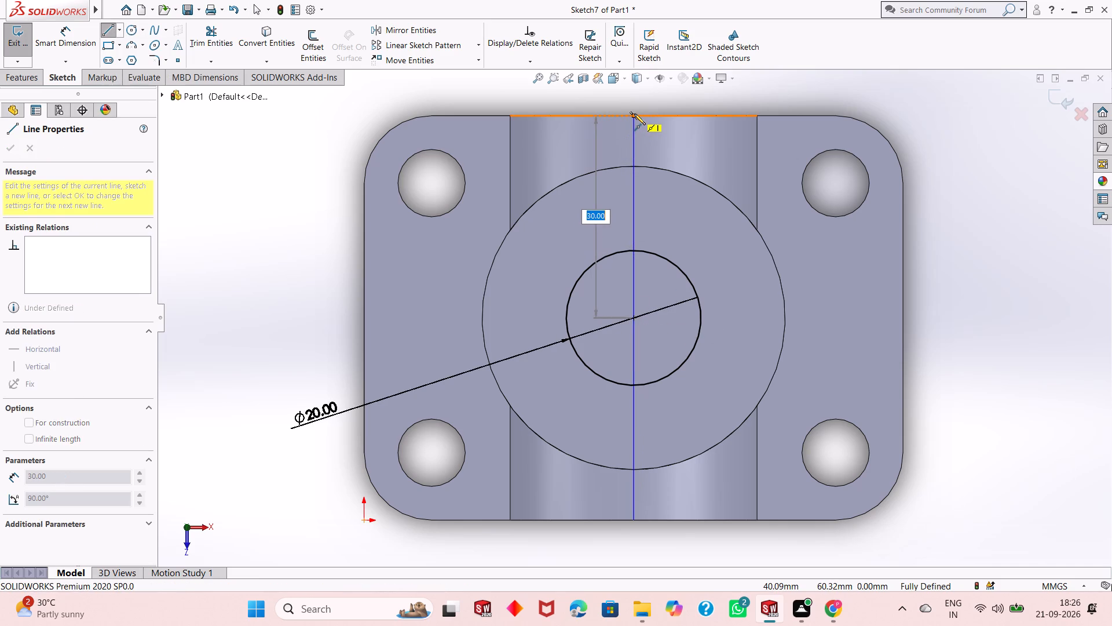
{"action": "left_click", "coordinate": [634, 114]}
{"action": "right_click", "coordinate": [644, 125]}
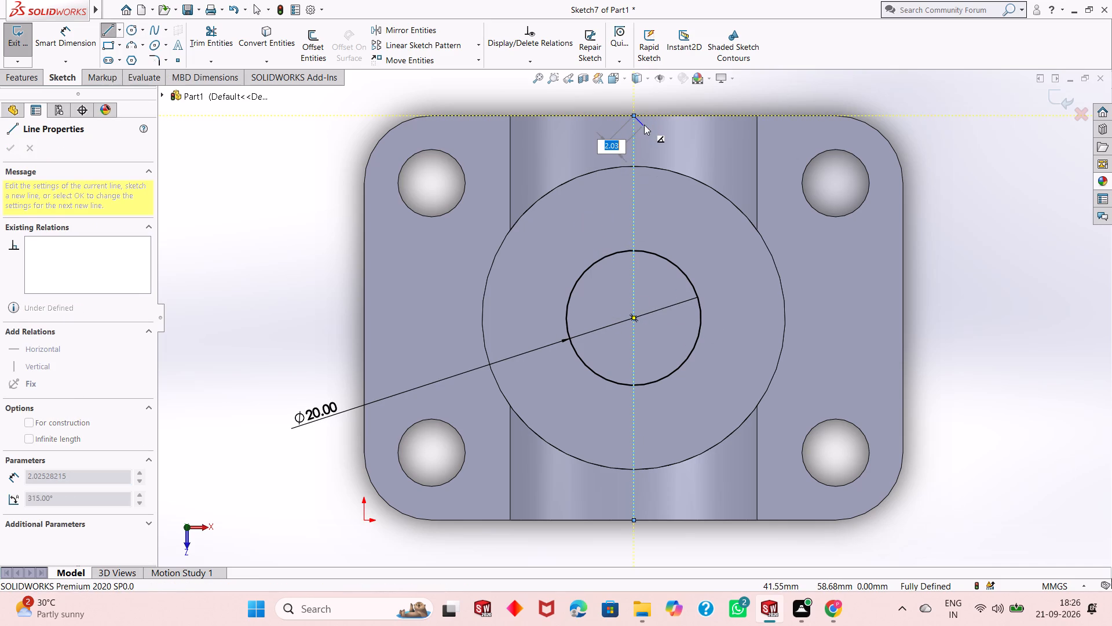
{"action": "left_click", "coordinate": [657, 134]}
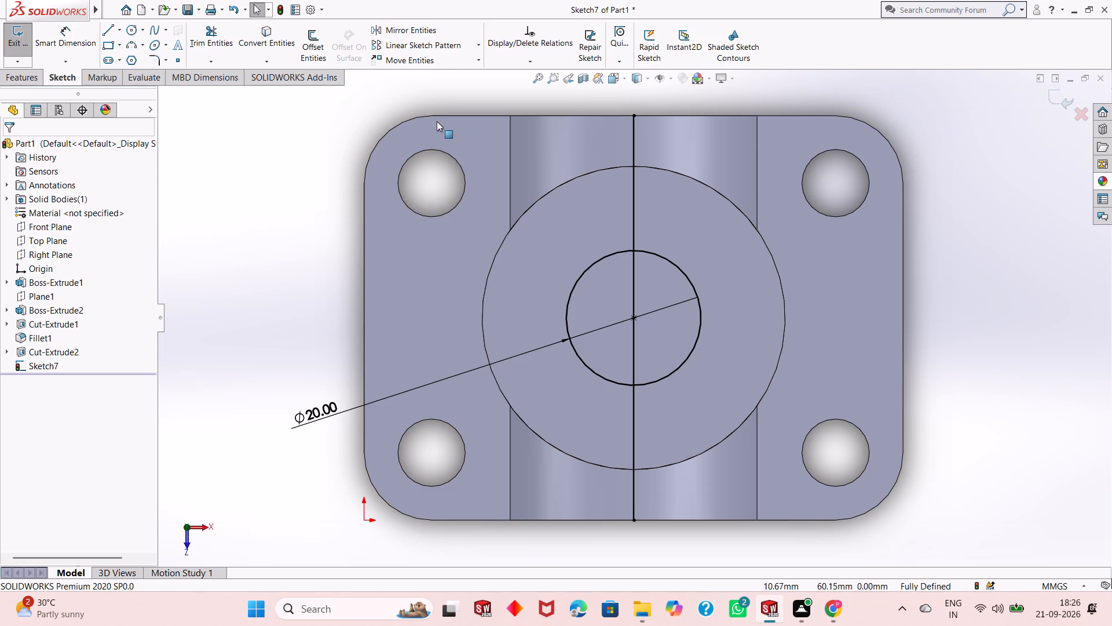
Offset the vertical centre line bi-directionally by 4.75 mm.
{"action": "left_click", "coordinate": [313, 38]}
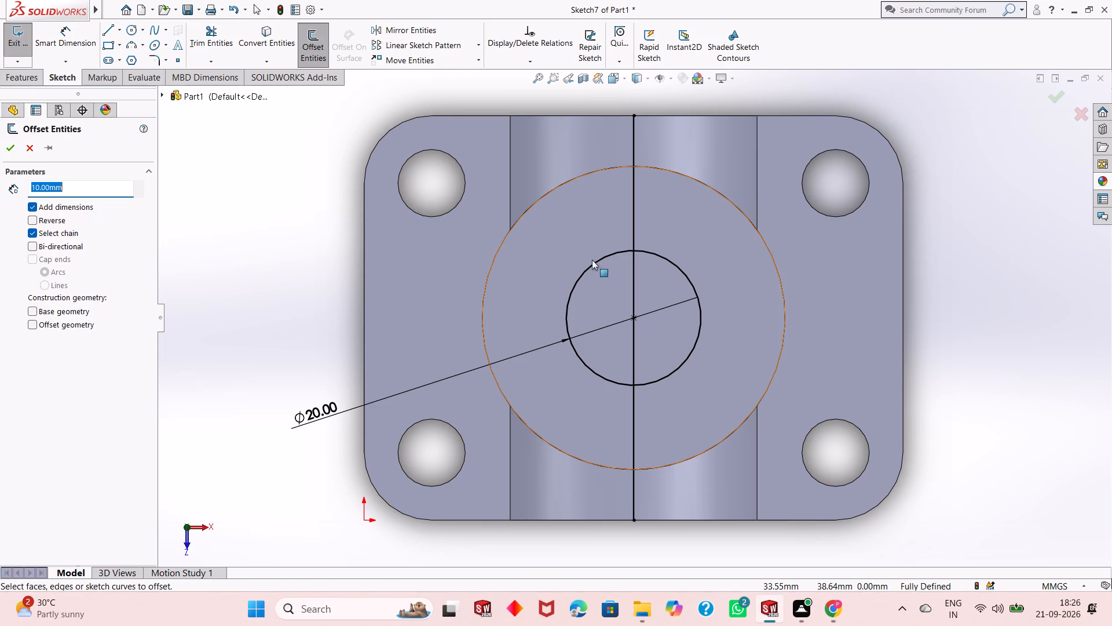
{"action": "left_click", "coordinate": [632, 214]}
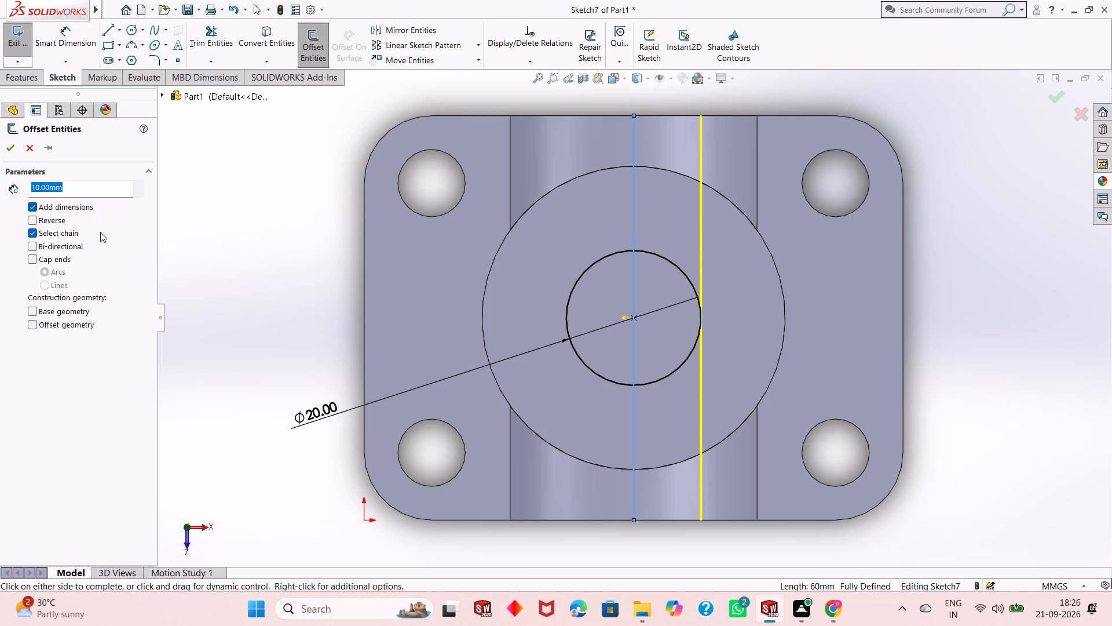
{"action": "left_click", "coordinate": [51, 246]}
{"action": "double_click", "coordinate": [64, 185]}
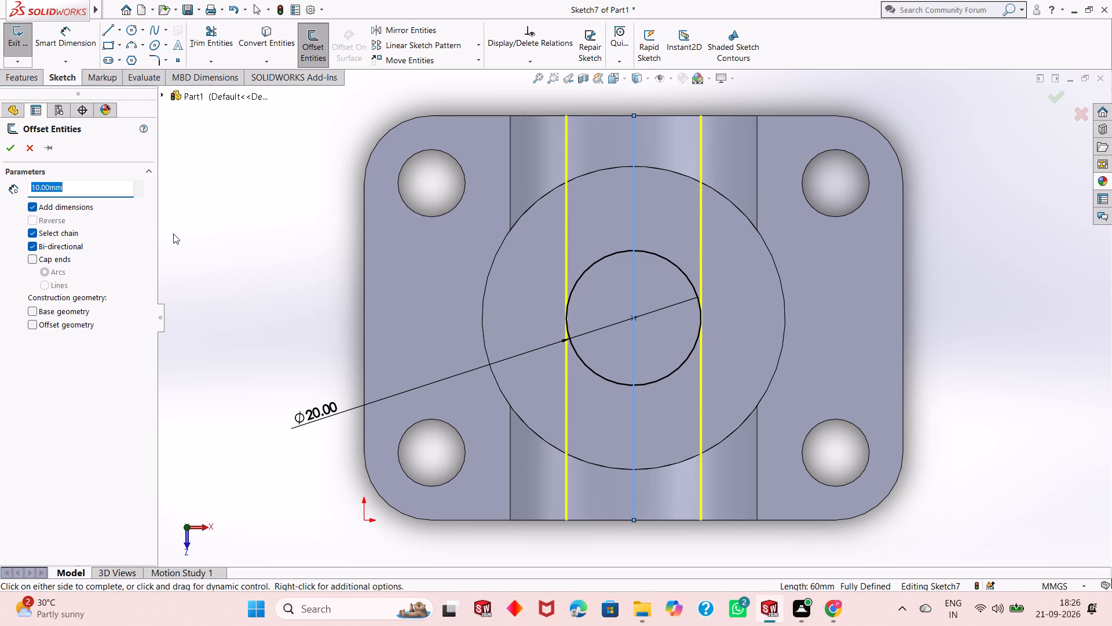
{"action": "type", "text": "4."}
{"action": "type", "text": "75"}
{"action": "key", "text": "Return"}
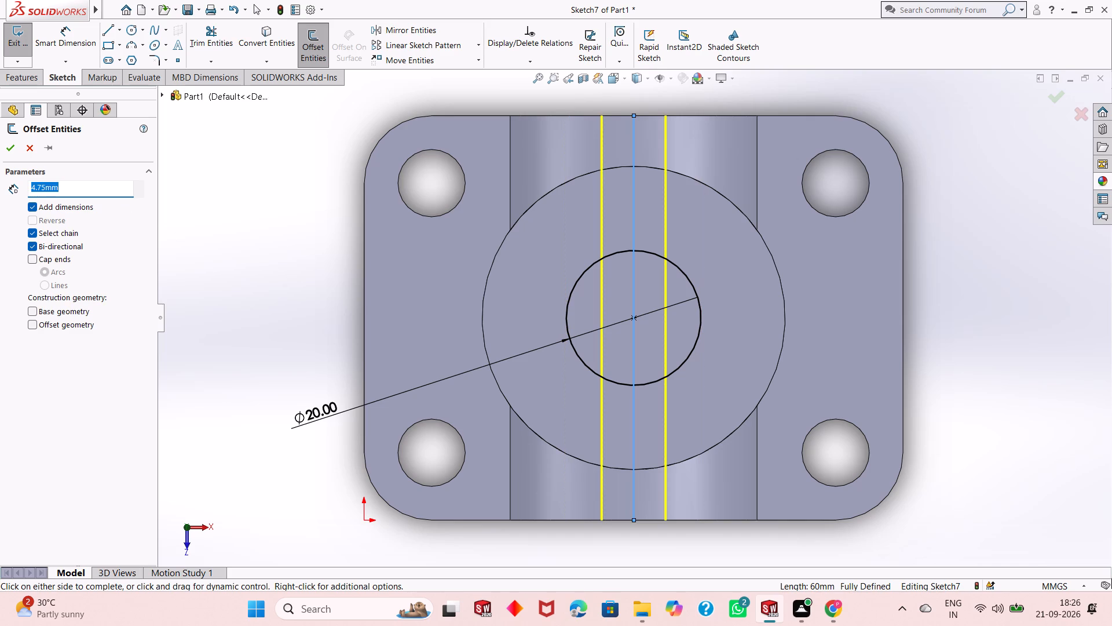
{"action": "left_click", "coordinate": [11, 153]}
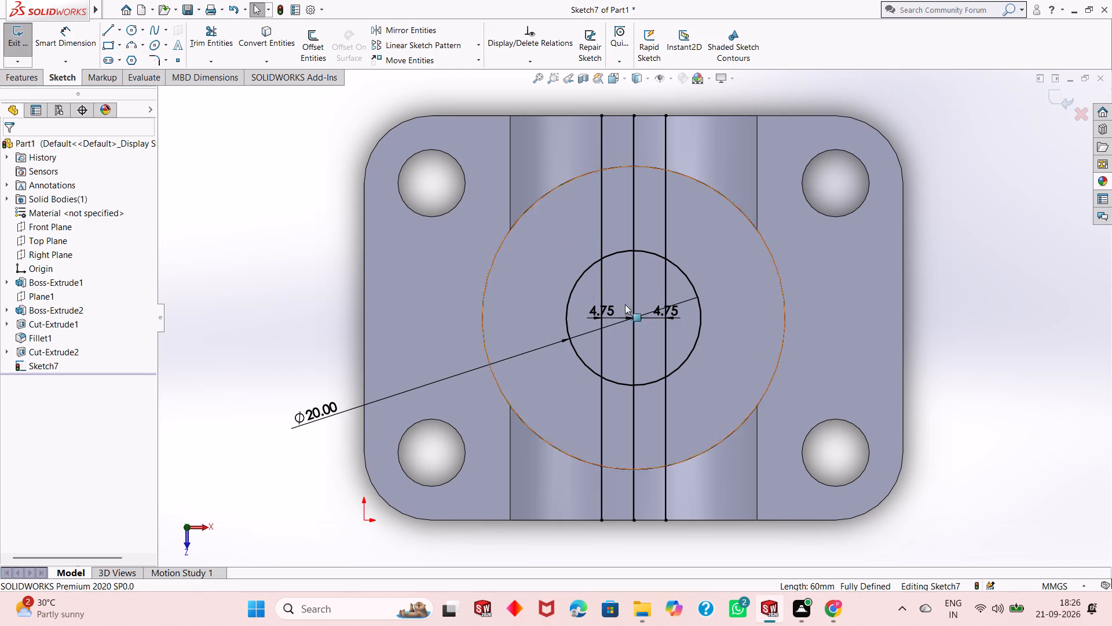
Delete the original vertical centre line, leaving the two offset lines.
{"action": "right_click", "coordinate": [637, 220]}
{"action": "left_click", "coordinate": [725, 389]}
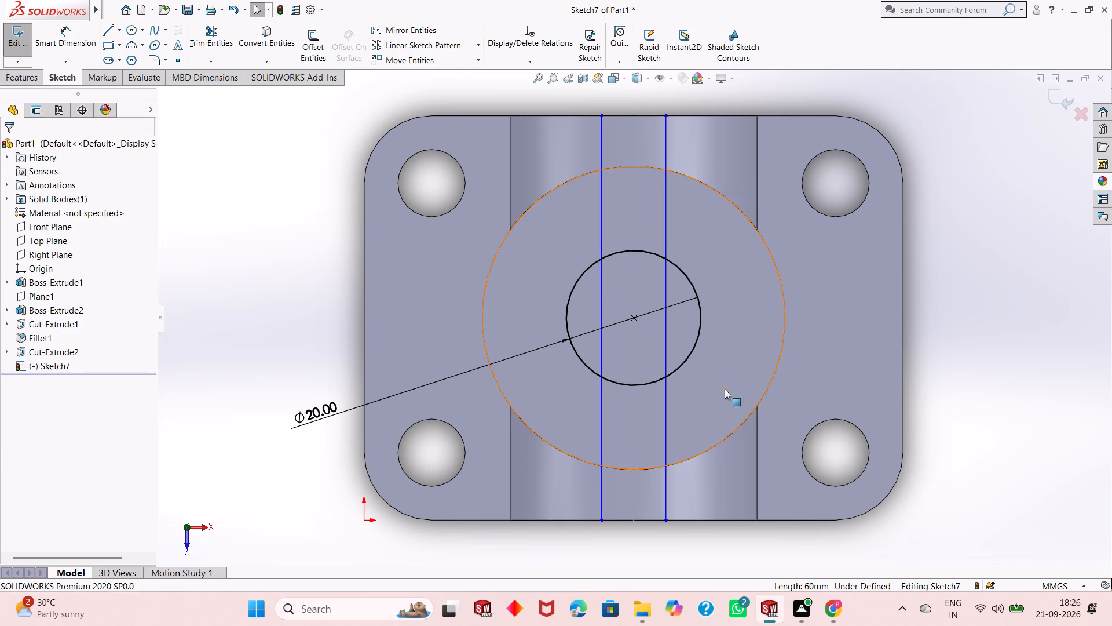
Trim the offset line segments inside the 20 mm circle and the circle's upper and lower arcs between the two lines.
{"action": "left_click", "coordinate": [188, 32]}
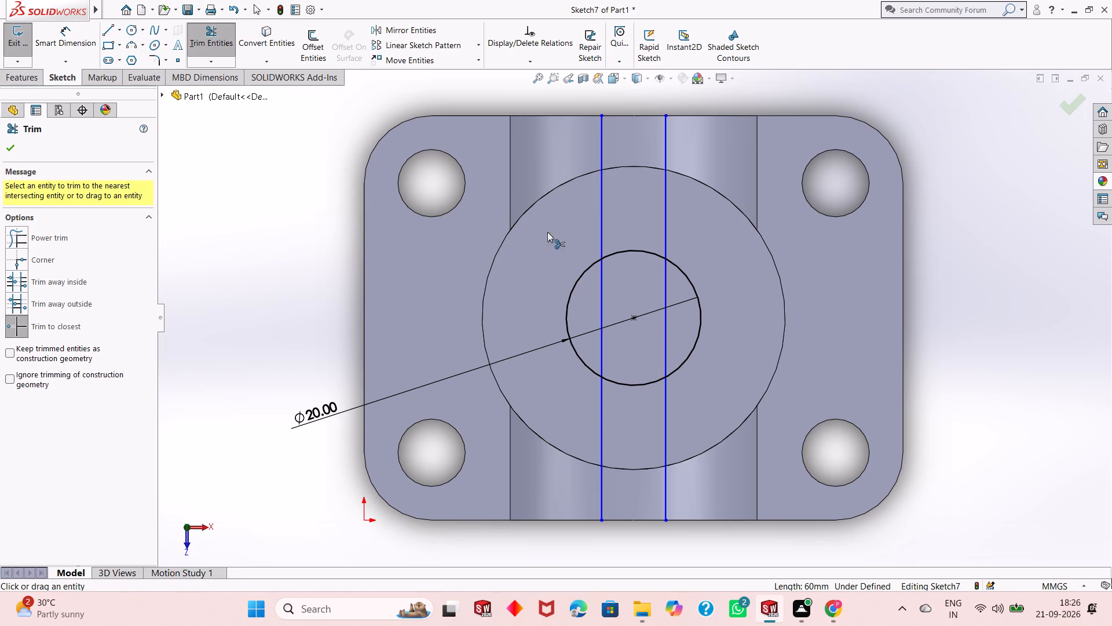
{"action": "left_click", "coordinate": [601, 288]}
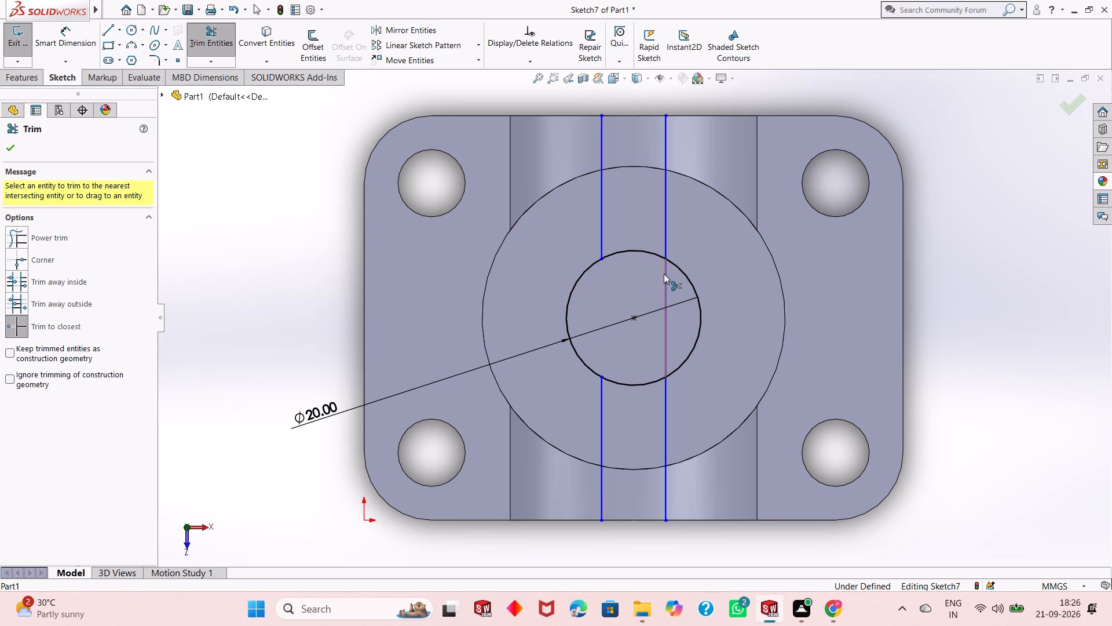
{"action": "left_click", "coordinate": [664, 273]}
{"action": "left_click", "coordinate": [640, 250]}
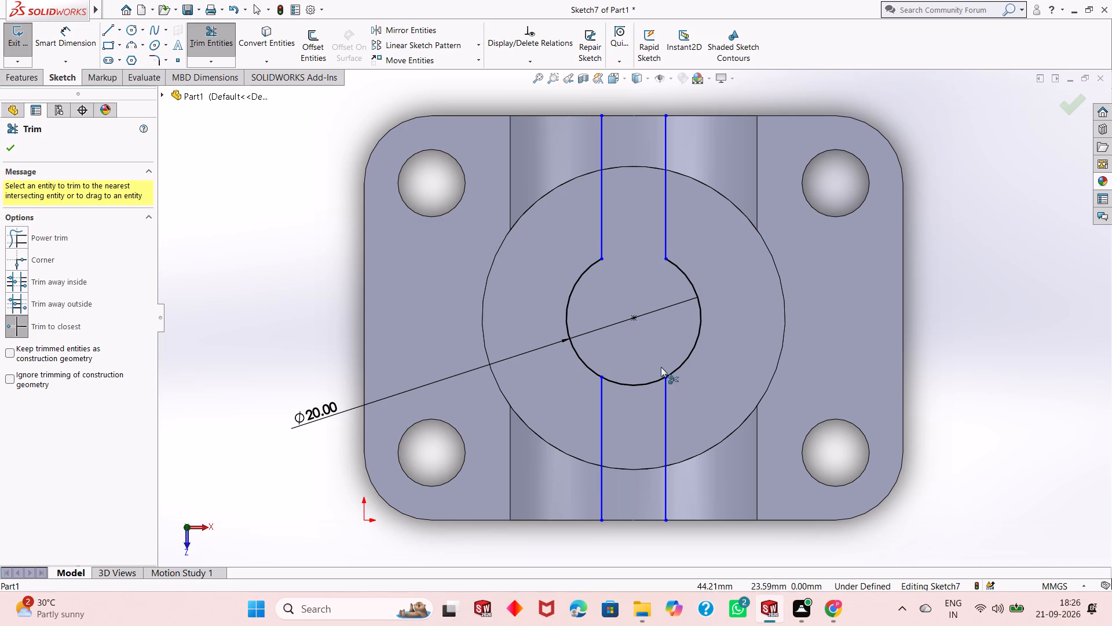
{"action": "left_click", "coordinate": [639, 384]}
{"action": "right_click", "coordinate": [264, 234]}
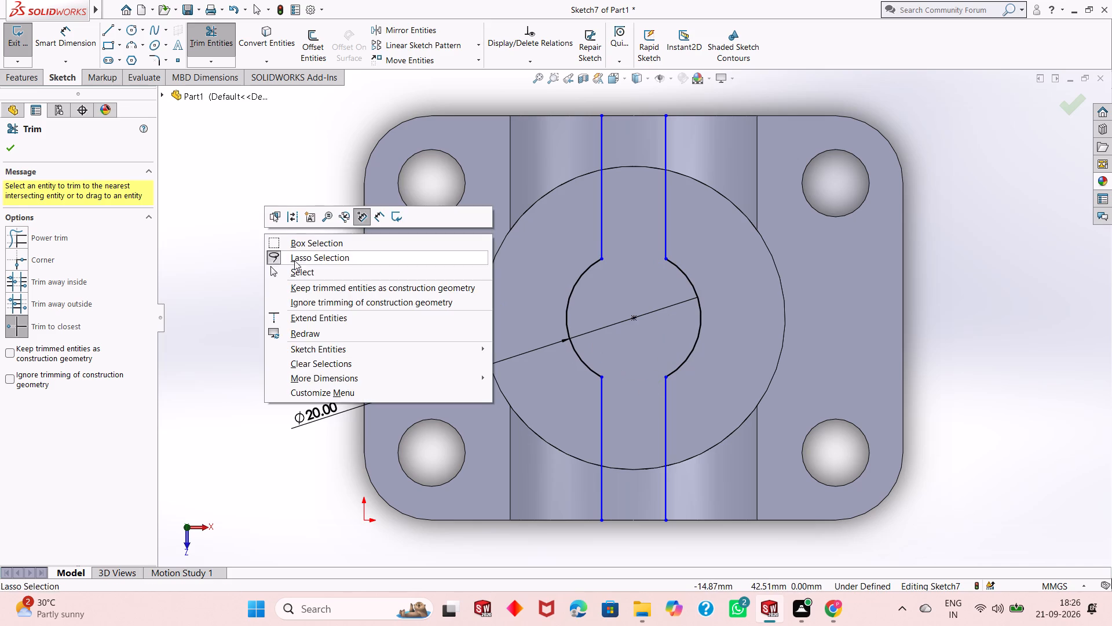
{"action": "left_click", "coordinate": [296, 267]}
Close the slot profile with 9.5 mm horizontal lines joining the offset lines' ends at the base's upper and lower edges.
{"action": "left_click", "coordinate": [109, 29]}
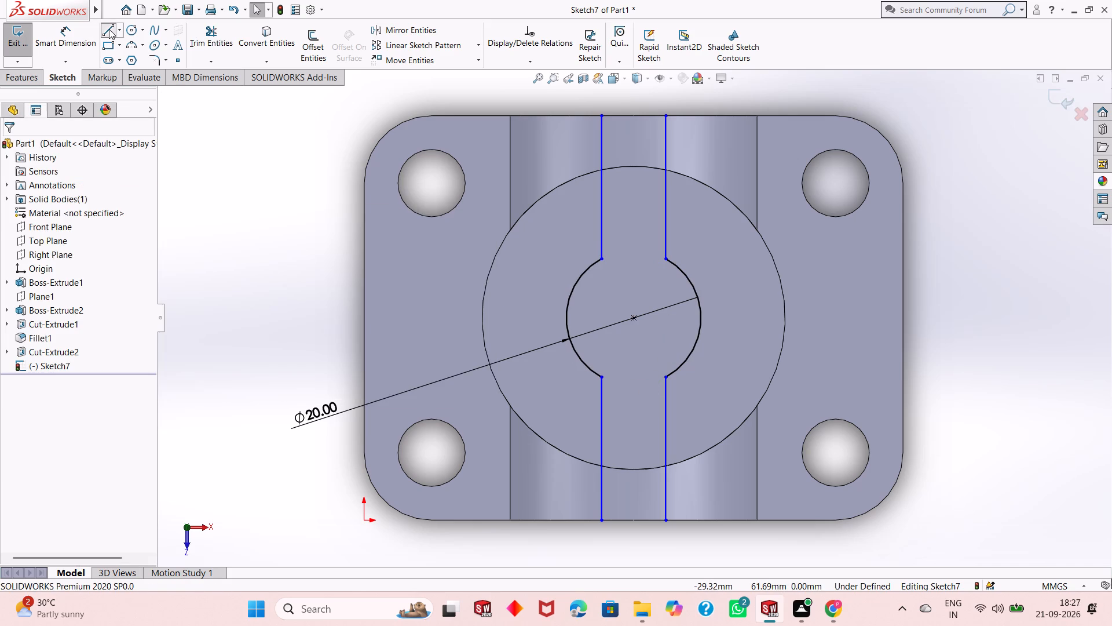
{"action": "left_click", "coordinate": [602, 115]}
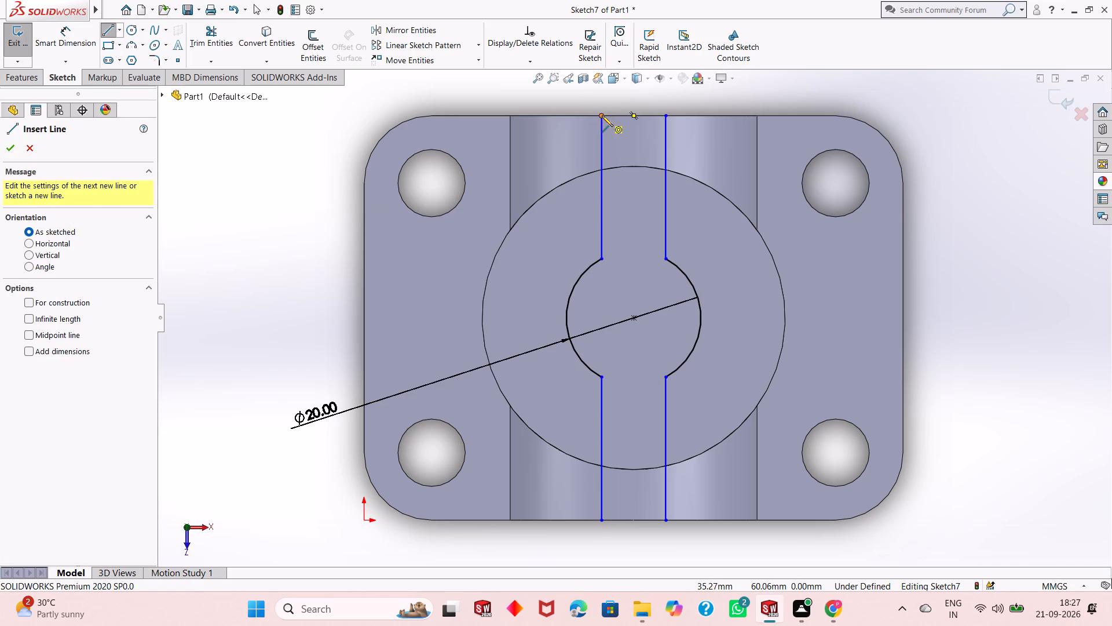
{"action": "left_click", "coordinate": [667, 115]}
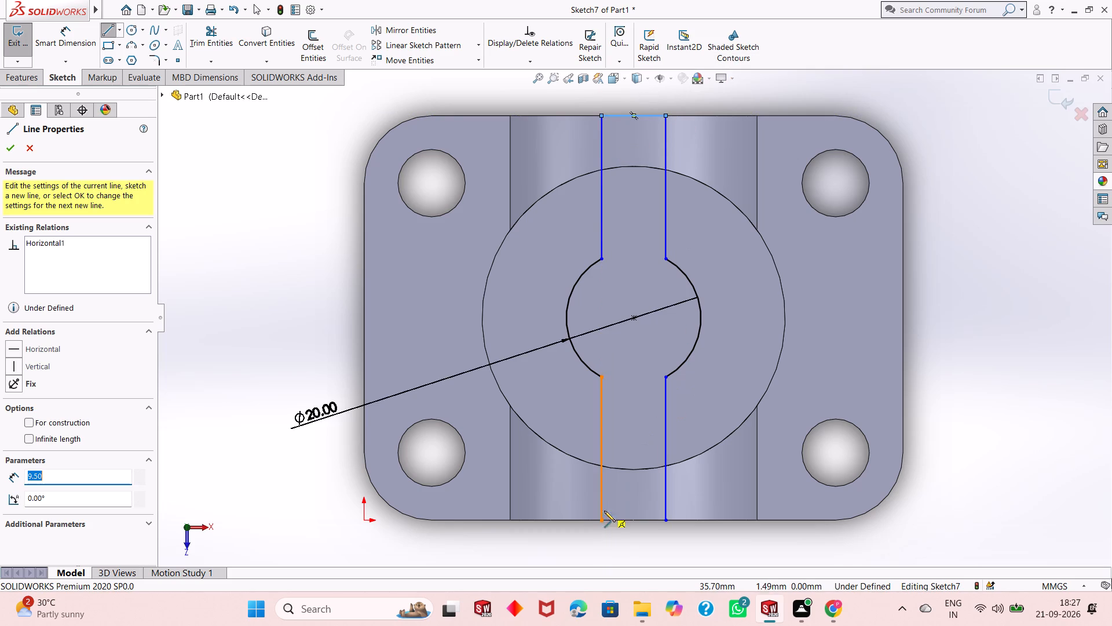
{"action": "left_click", "coordinate": [601, 520]}
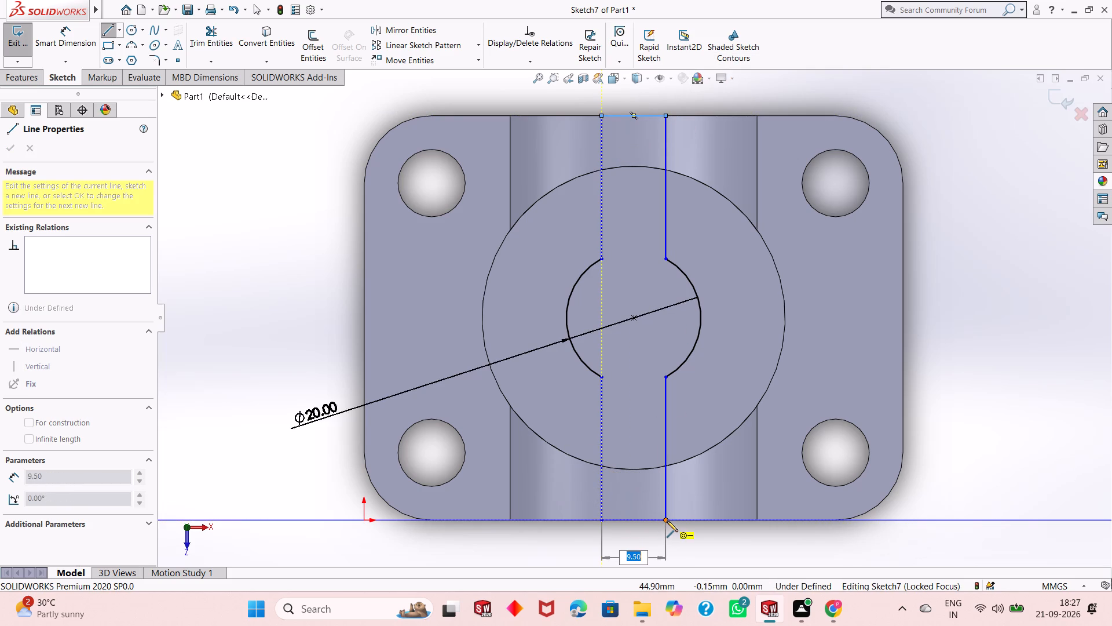
{"action": "left_click", "coordinate": [667, 521]}
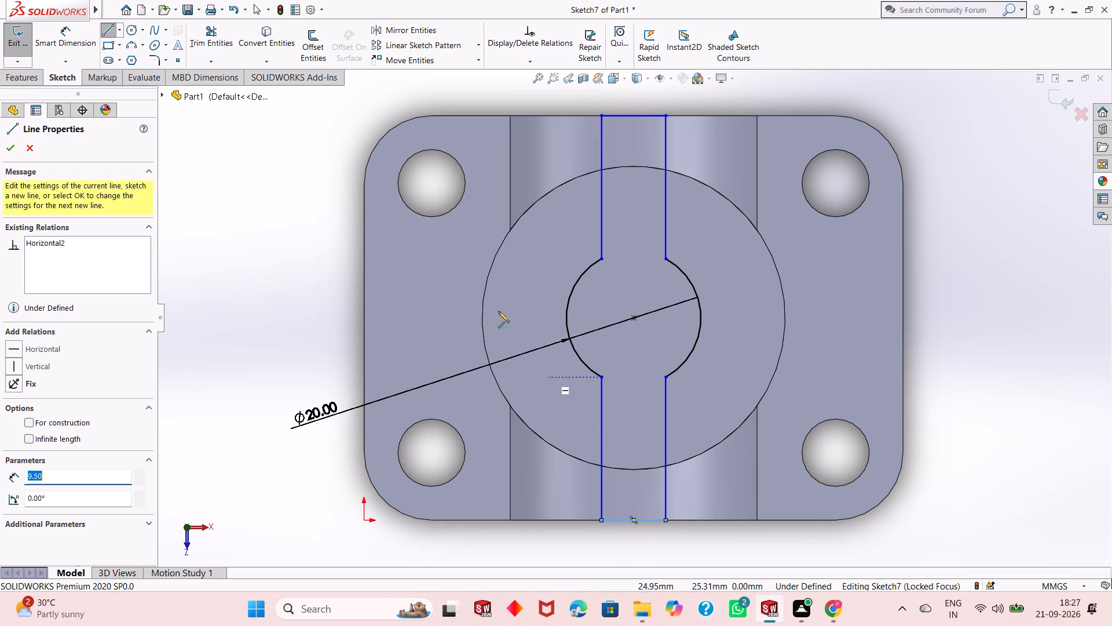
{"action": "left_click", "coordinate": [14, 145]}
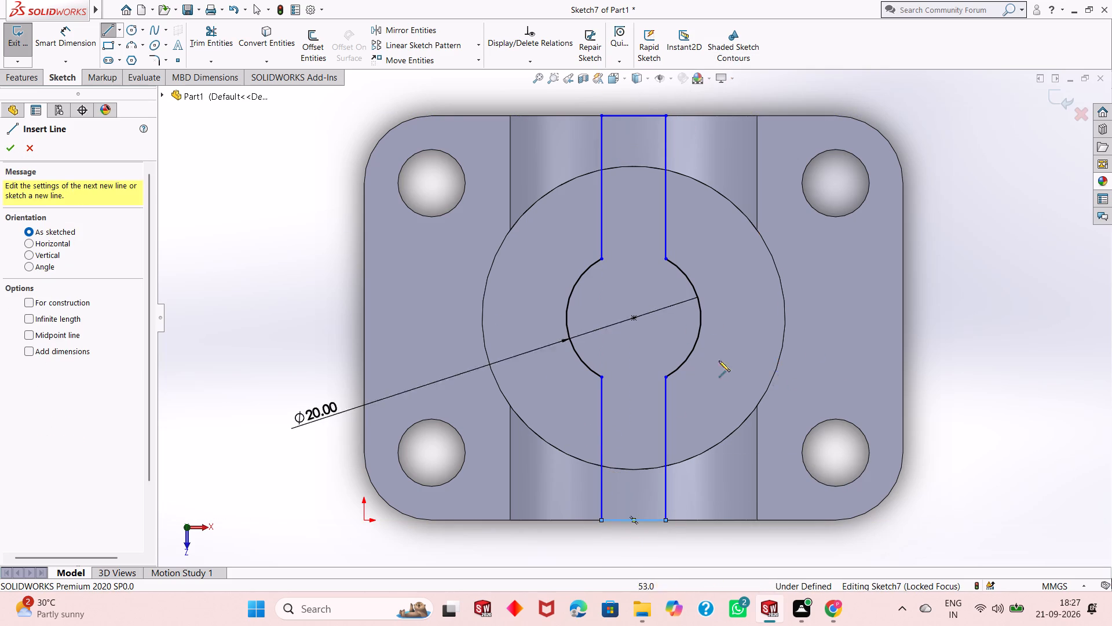
{"action": "scroll", "coordinate": [689, 356], "scroll_direction": "up", "scroll_amount": 3}
{"action": "left_click", "coordinate": [870, 407]}
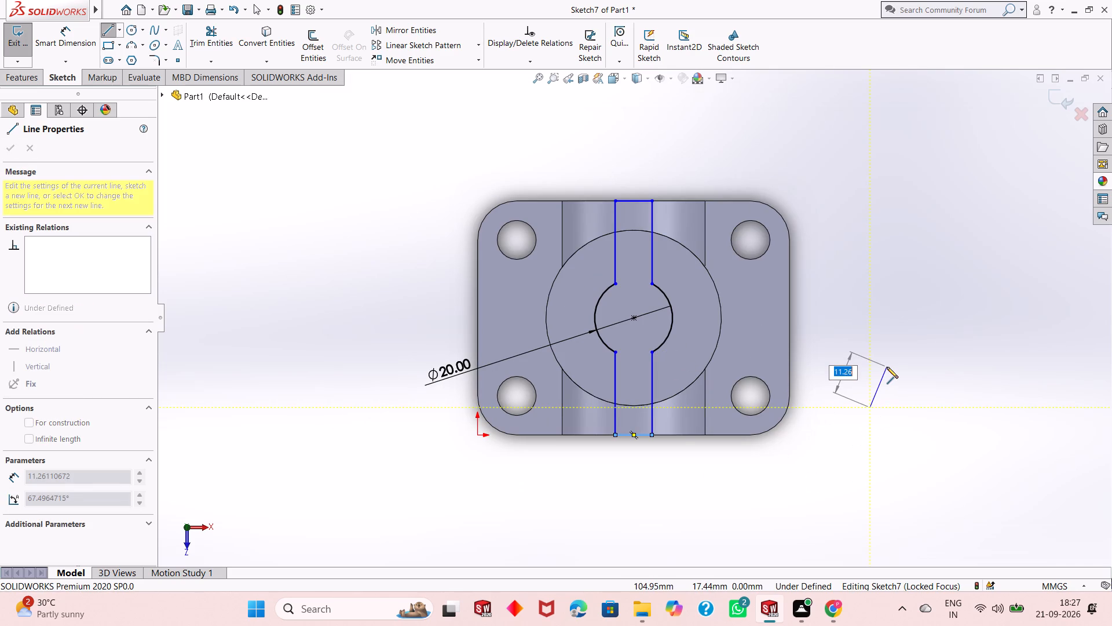
{"action": "key", "text": "Escape"}
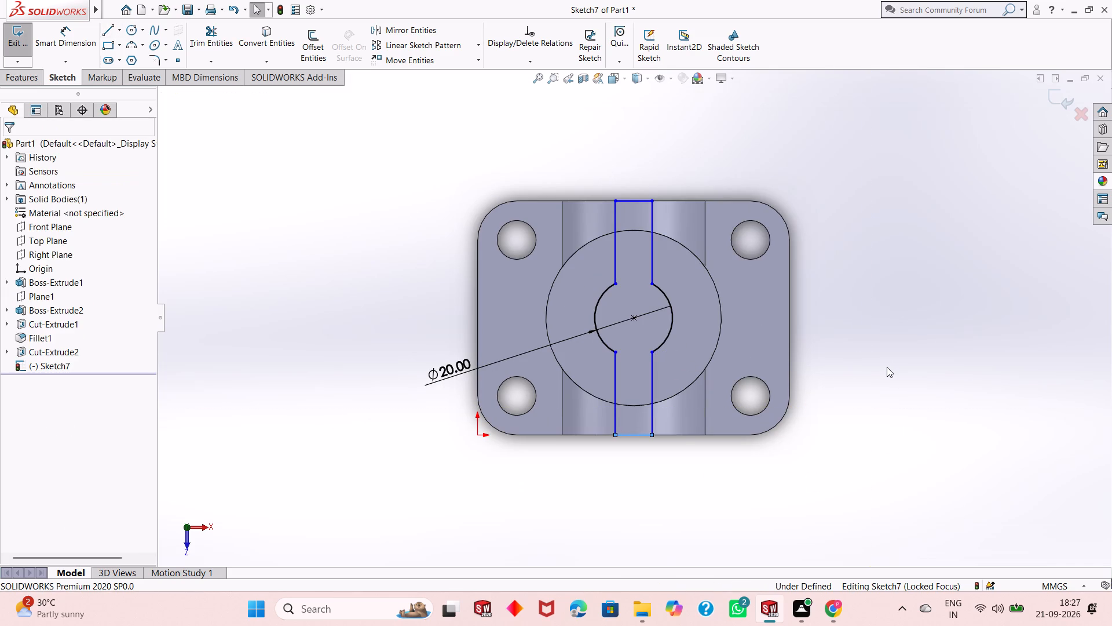
{"action": "right_click", "coordinate": [848, 347]}
{"action": "left_click", "coordinate": [821, 377]}
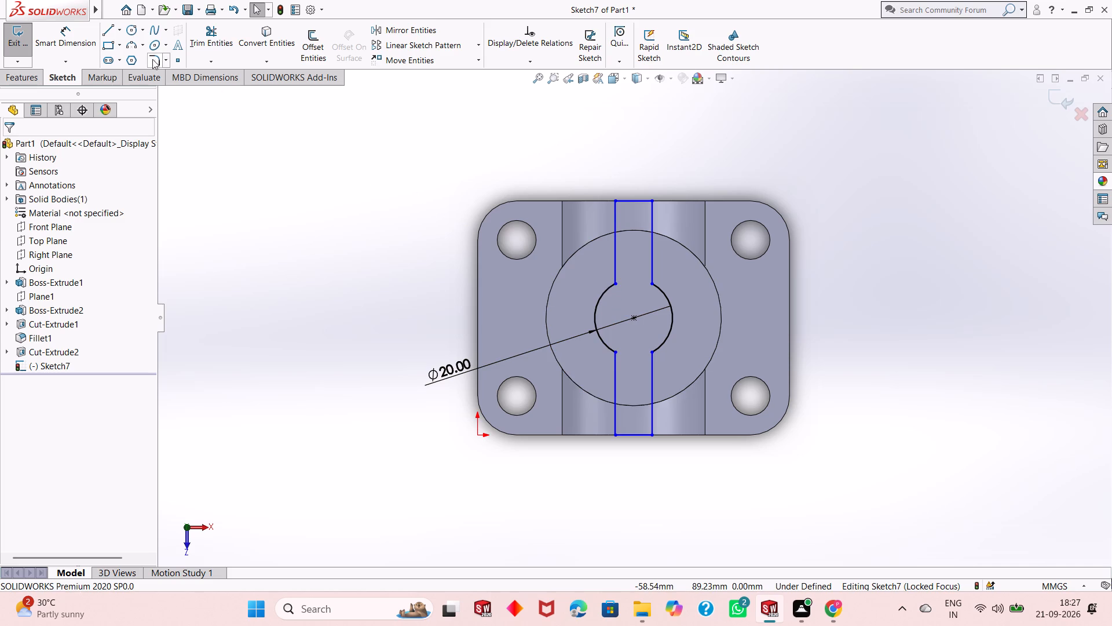
Dimension the upper slot section's width and the length of its left side, keeping both as drawn.
{"action": "left_click", "coordinate": [68, 39]}
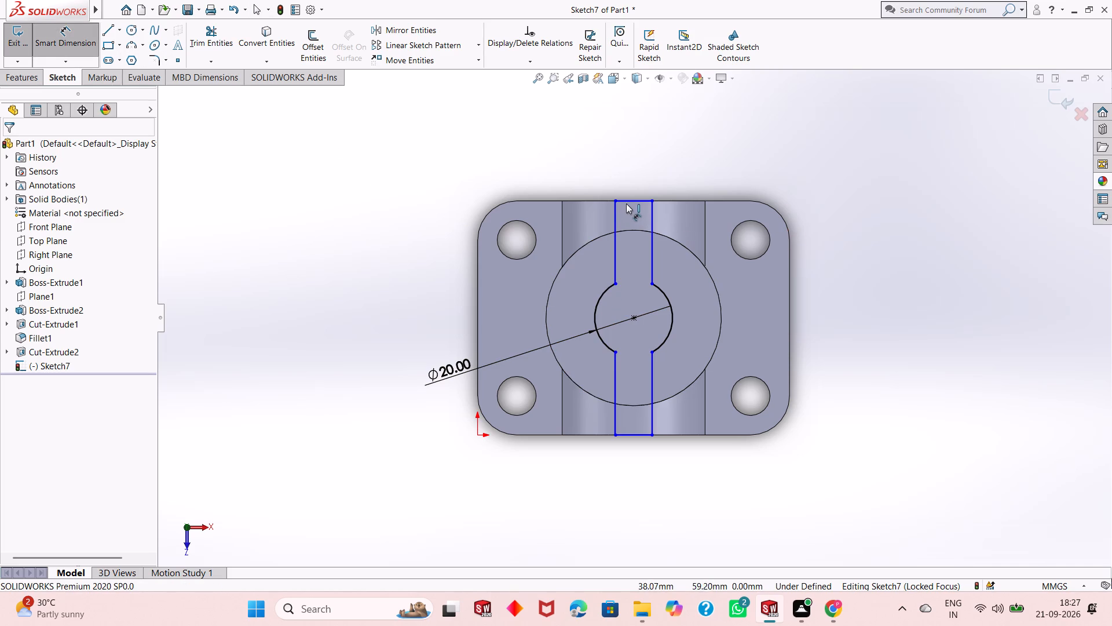
{"action": "left_click", "coordinate": [625, 202]}
{"action": "left_click", "coordinate": [630, 170]}
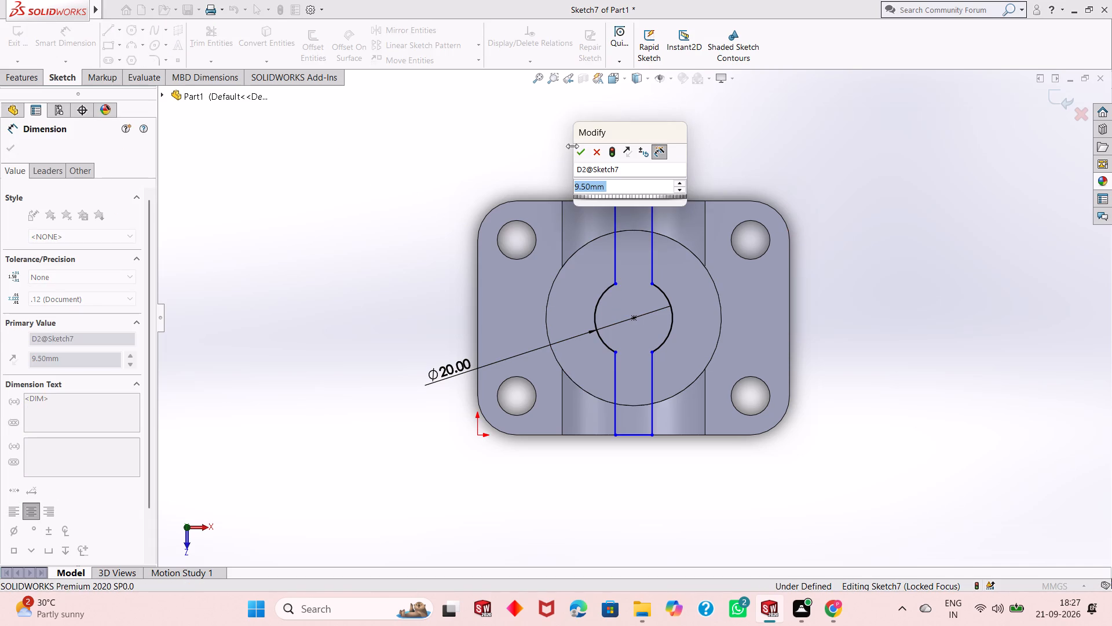
{"action": "left_click", "coordinate": [578, 148]}
{"action": "left_click", "coordinate": [615, 271]}
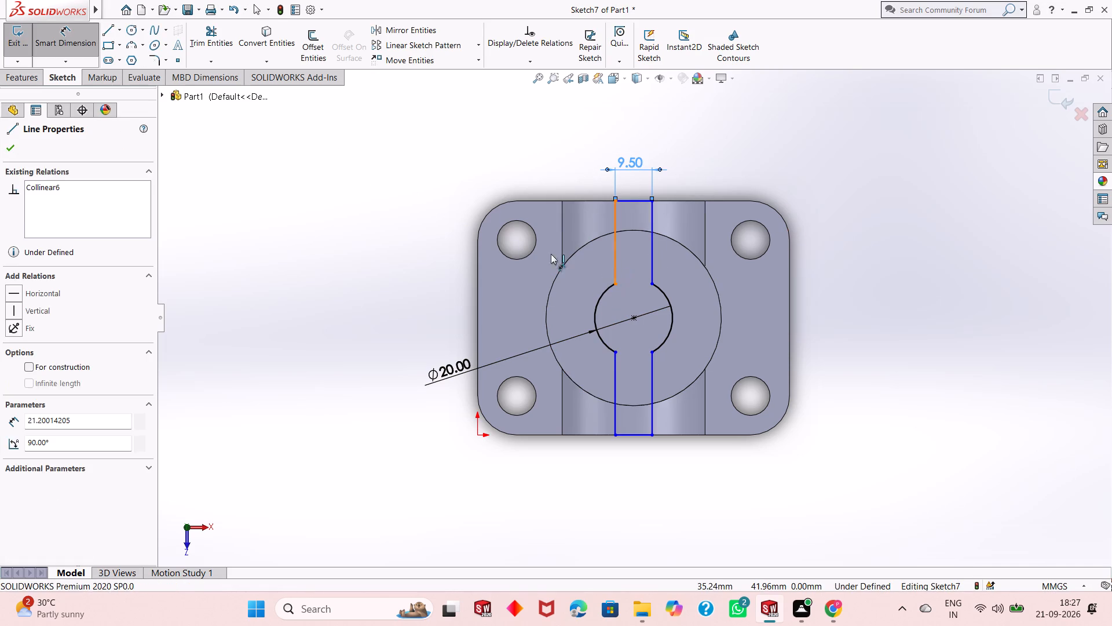
{"action": "left_click", "coordinate": [346, 250]}
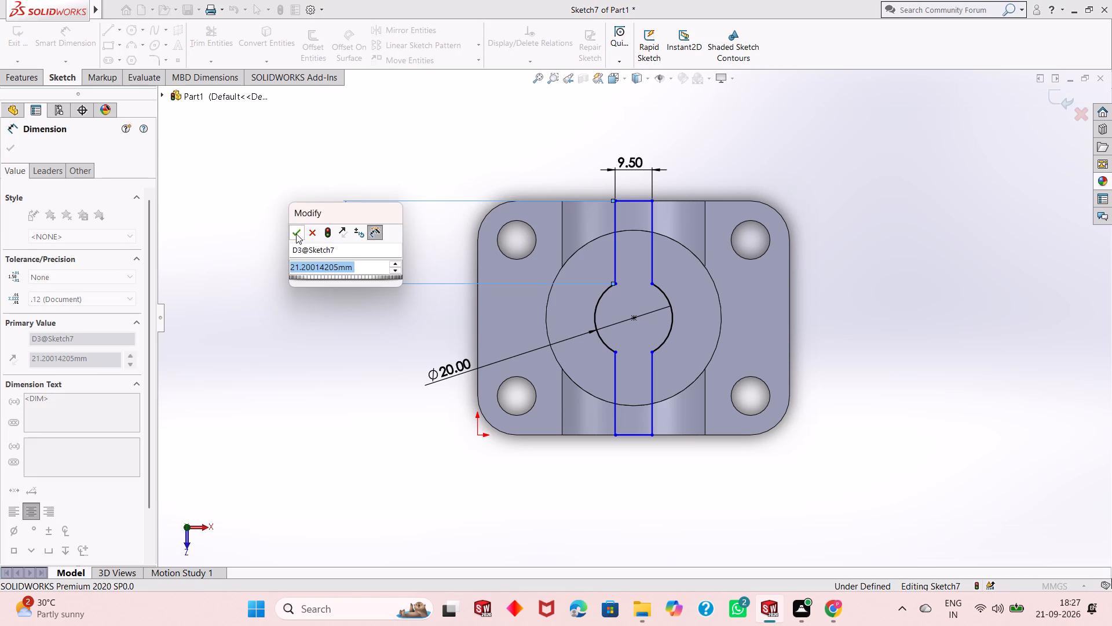
{"action": "left_click", "coordinate": [296, 234]}
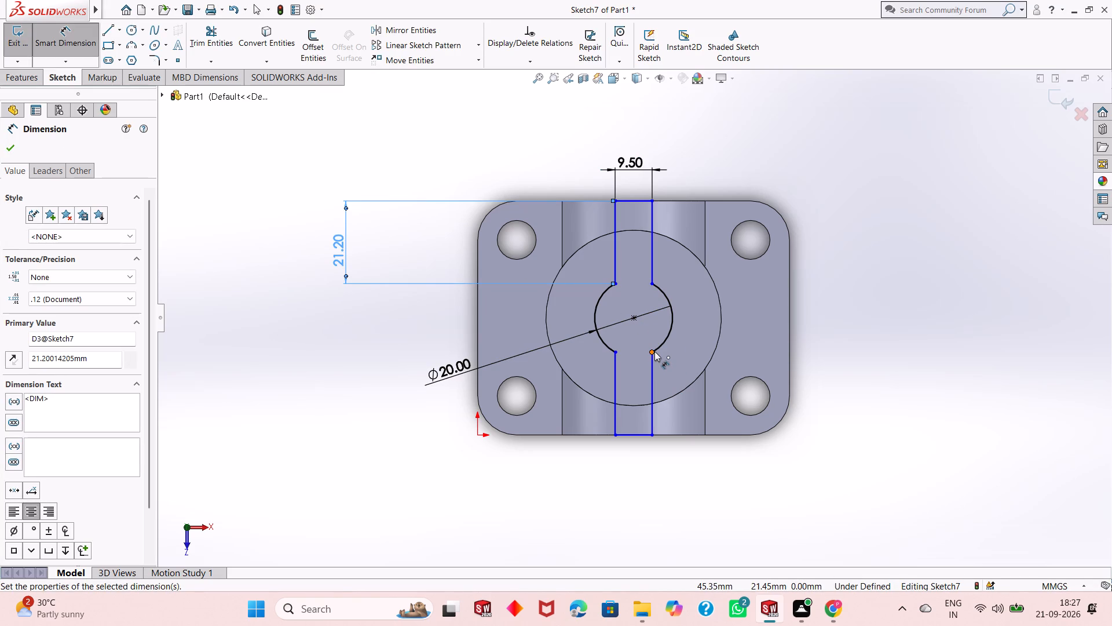
Dimension the vertical distance from the slot's lower right corner to where its upper right side meets the arc, as drawn.
{"action": "left_click", "coordinate": [652, 436]}
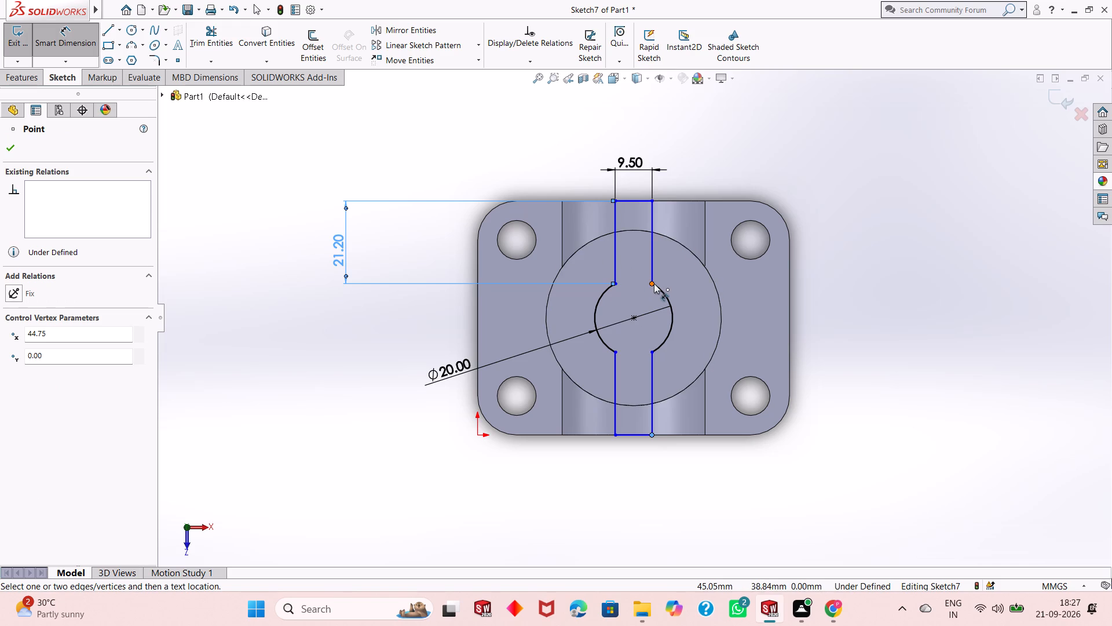
{"action": "left_click", "coordinate": [654, 283]}
{"action": "left_click", "coordinate": [859, 276]}
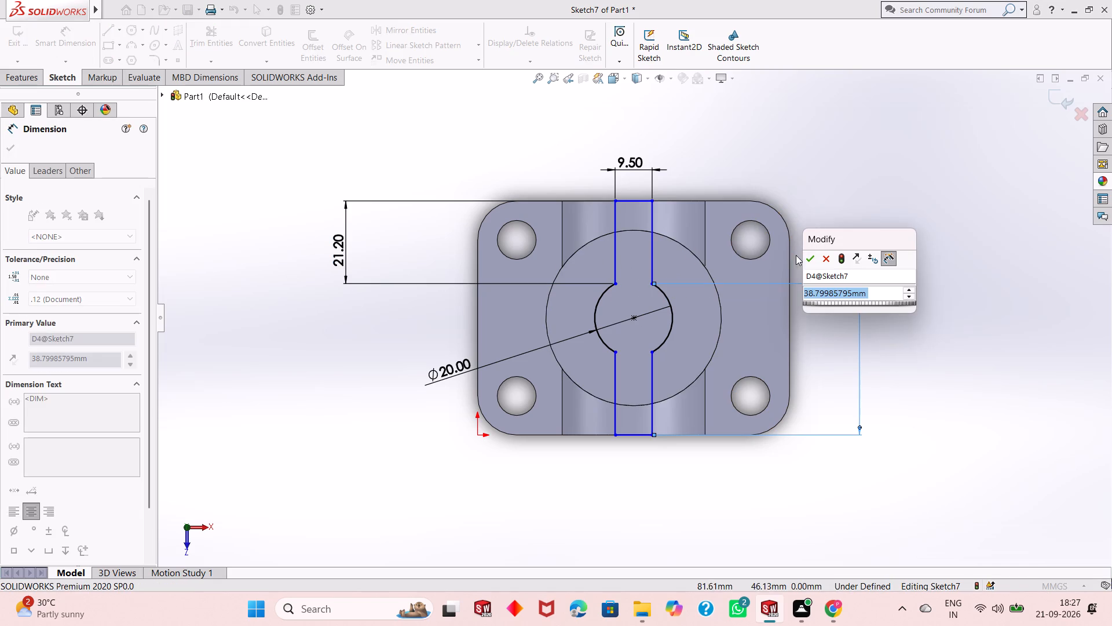
{"action": "left_click", "coordinate": [808, 255]}
Dimension the horizontal distance between the arc ends at the slot's upper left and lower right sides, as drawn.
{"action": "left_click", "coordinate": [616, 285]}
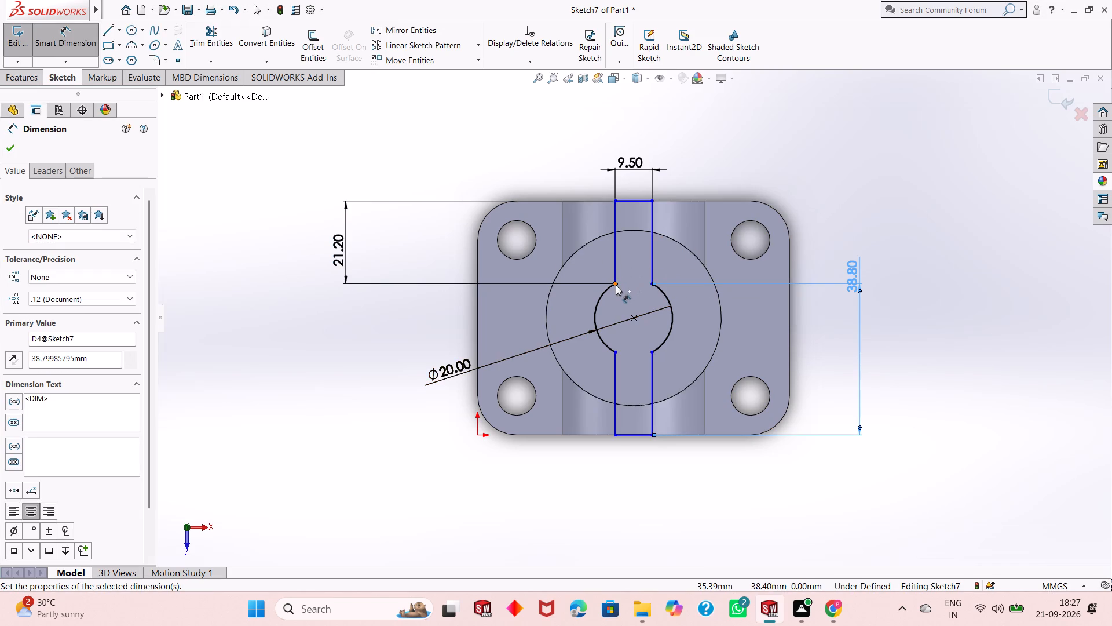
{"action": "left_click", "coordinate": [652, 354]}
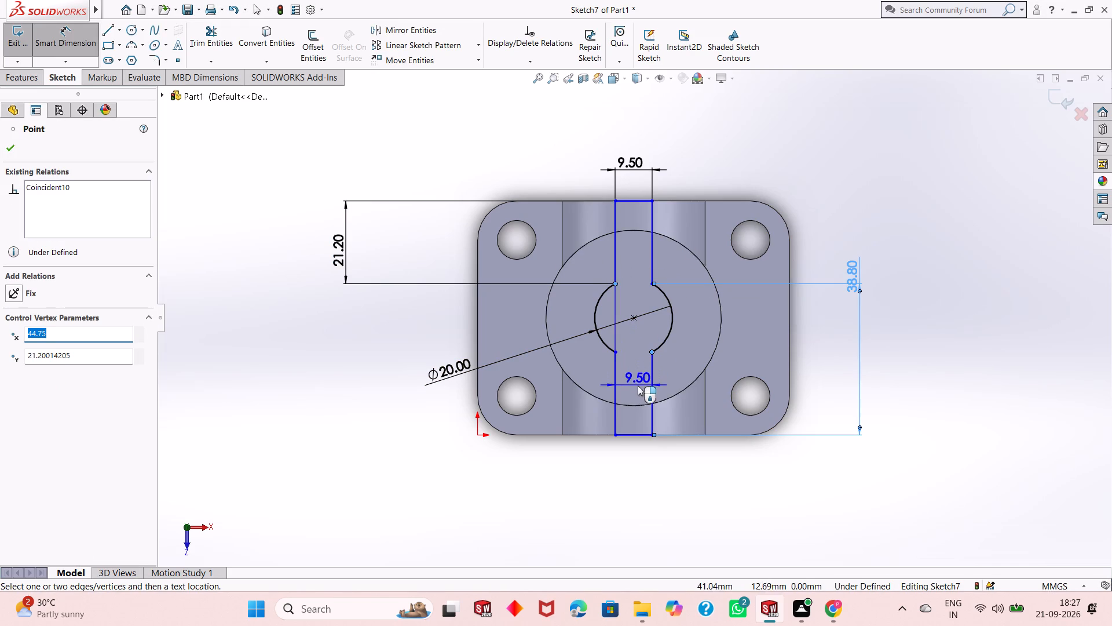
{"action": "left_click", "coordinate": [638, 386]}
{"action": "left_click", "coordinate": [590, 367]}
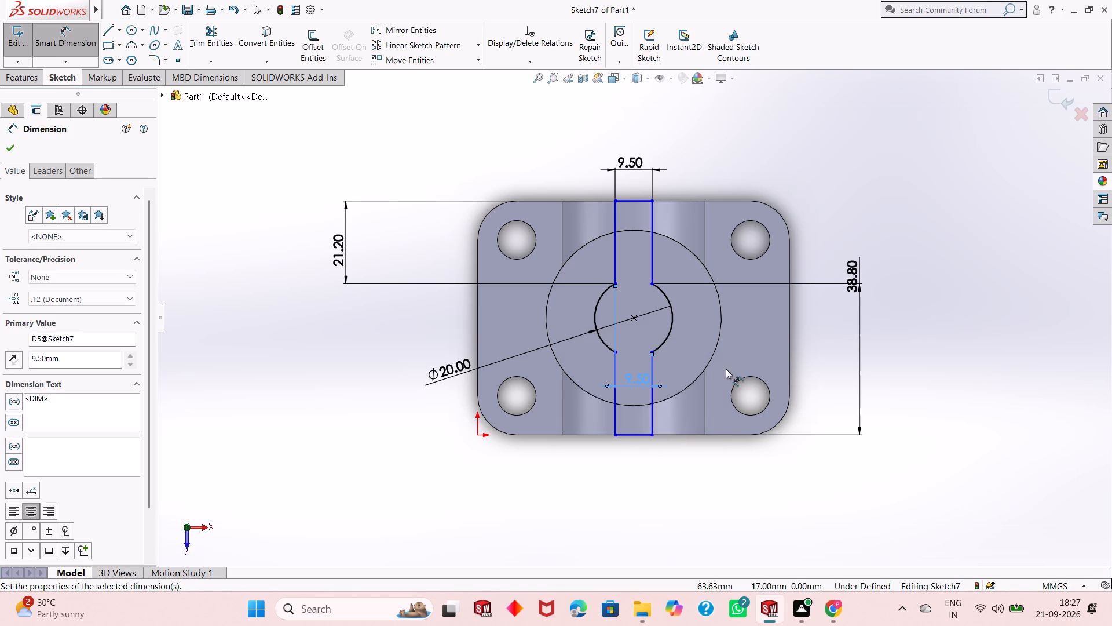
Dimension the overall vertical distance between the slot profile's bottom and top closing lines, as drawn.
{"action": "left_click", "coordinate": [634, 432]}
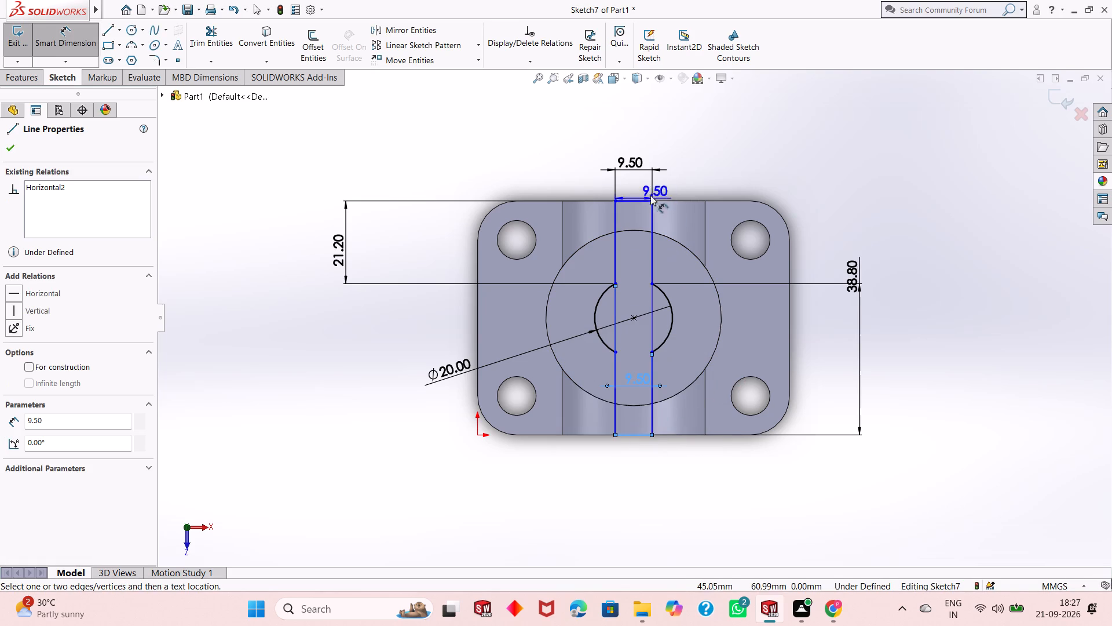
{"action": "left_click", "coordinate": [638, 201]}
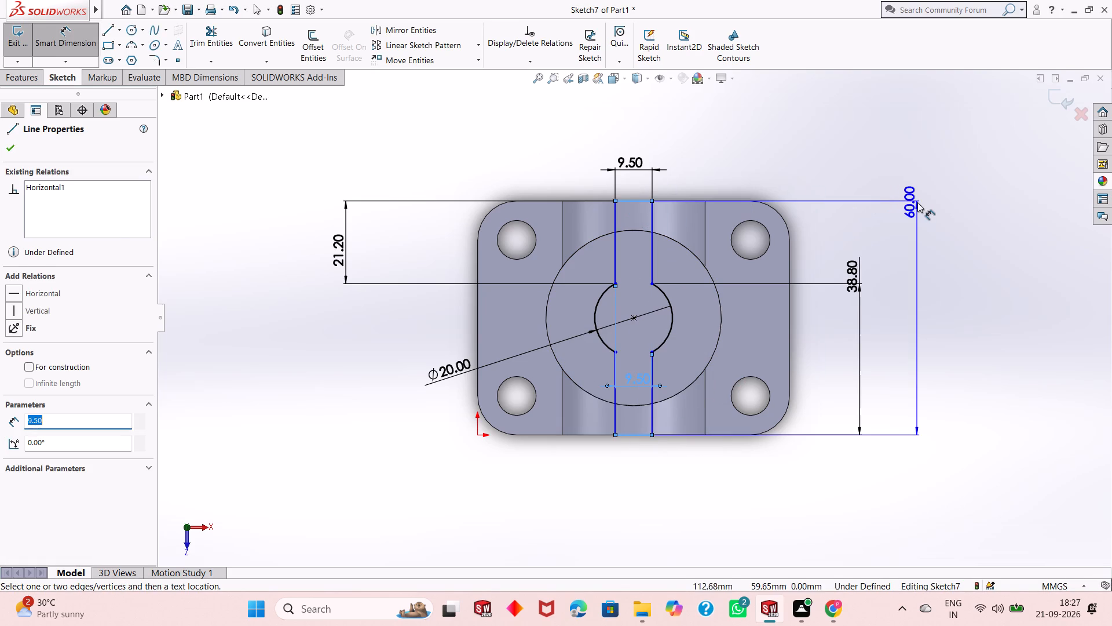
{"action": "left_click", "coordinate": [917, 202]}
{"action": "left_click", "coordinate": [866, 184]}
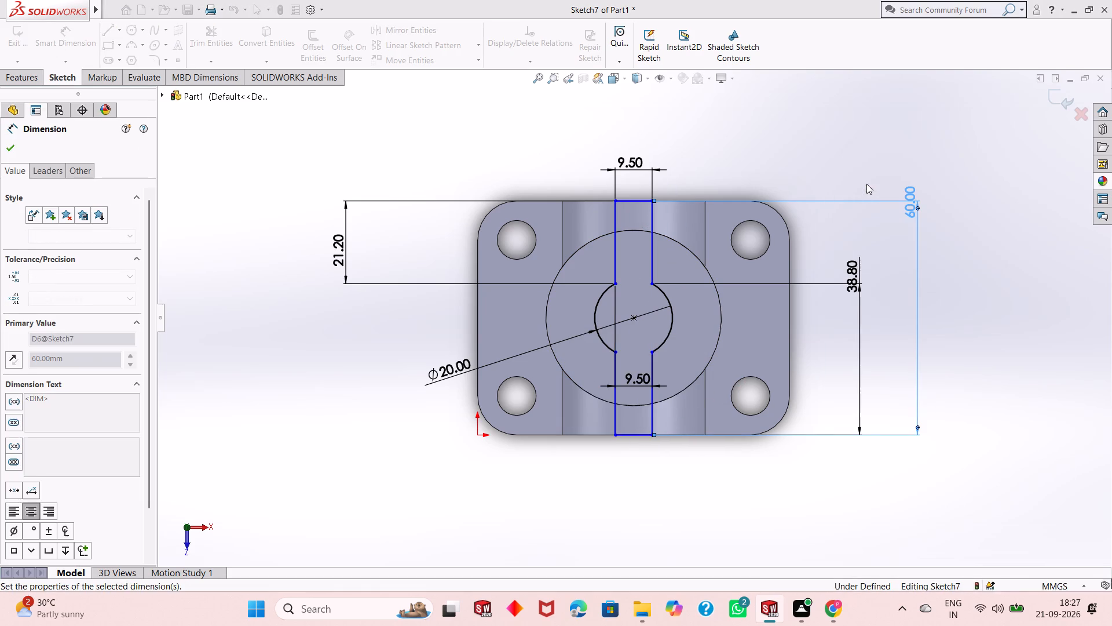
Dimension the vertical distance from the slot's top left corner to the arc's lower left end, as drawn, and finish dimensioning.
{"action": "left_click", "coordinate": [617, 352]}
{"action": "left_click", "coordinate": [617, 201]}
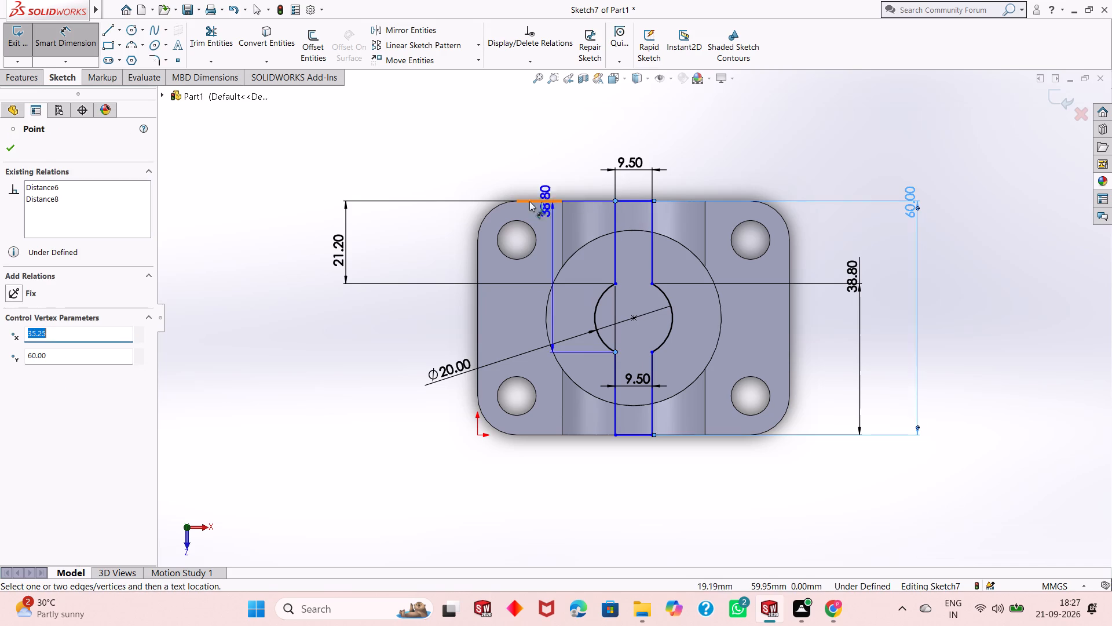
{"action": "left_click", "coordinate": [467, 204]}
{"action": "left_click", "coordinate": [419, 191]}
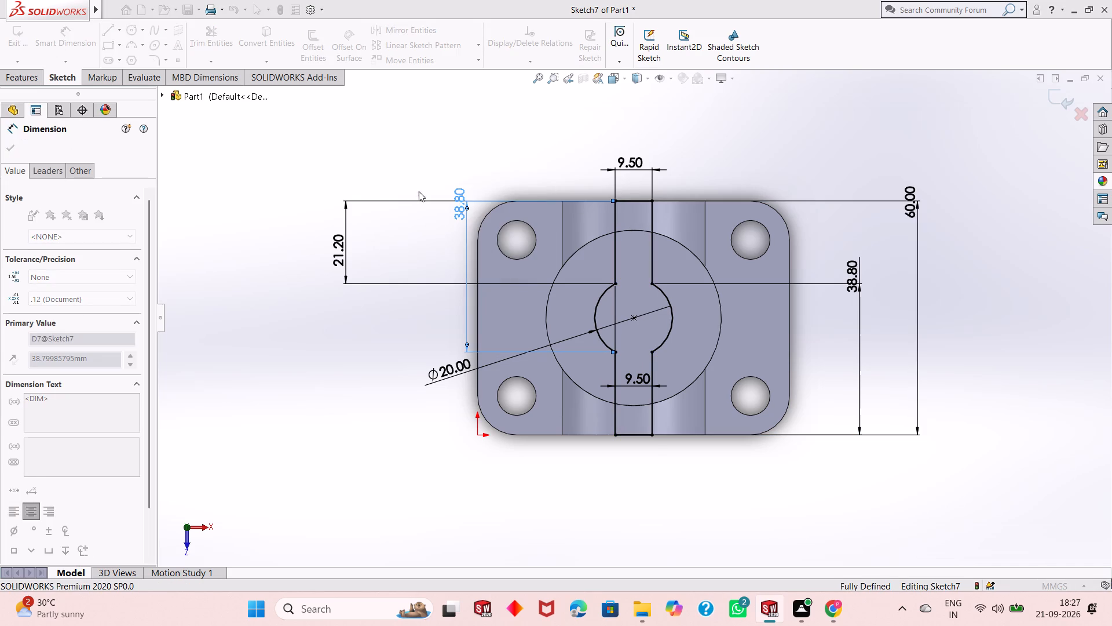
{"action": "right_click", "coordinate": [663, 465]}
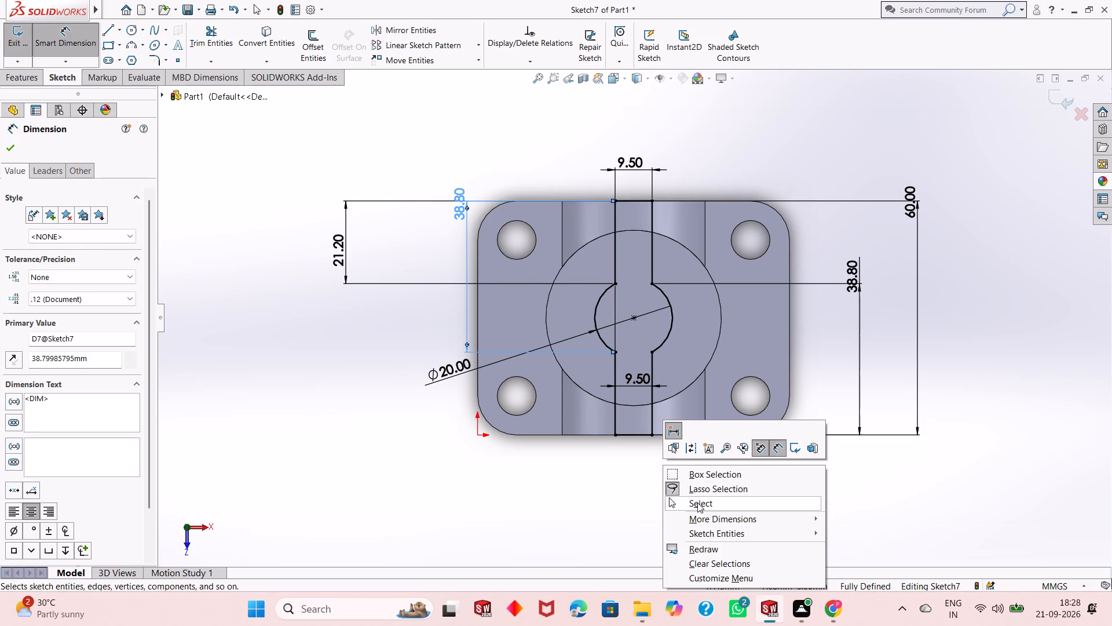
{"action": "left_click", "coordinate": [697, 503]}
Examine the finished slot profile against the cylinder and the arched base from several angles.
{"action": "middle_click_drag", "start_coordinate": [650, 443], "coordinate": [641, 369]}
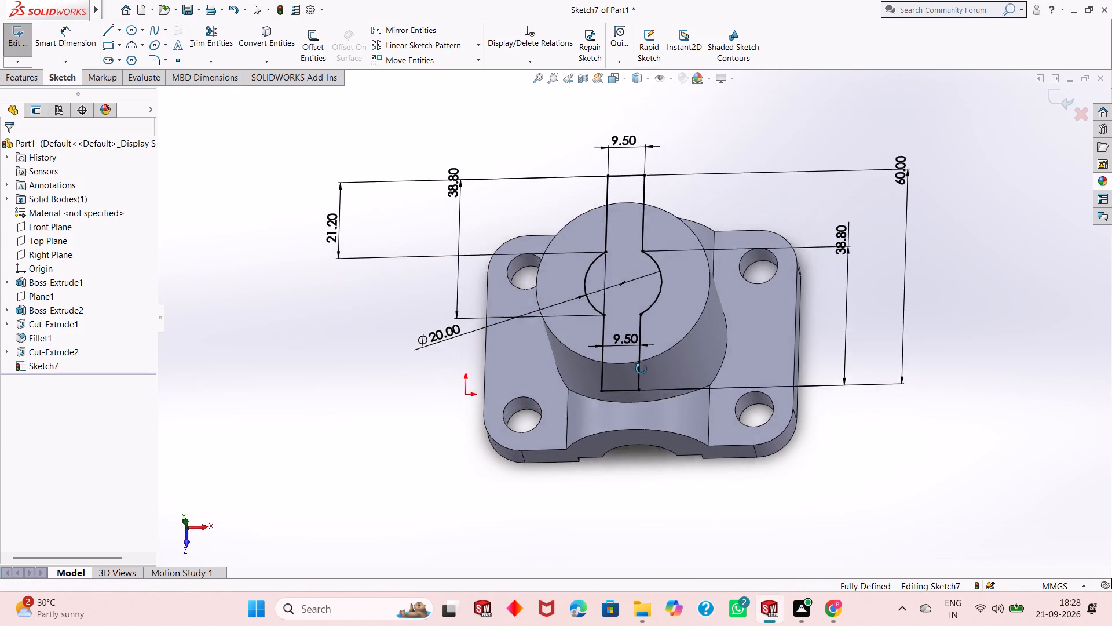
{"action": "middle_click_drag", "start_coordinate": [641, 369], "coordinate": [641, 366]}
{"action": "scroll", "coordinate": [641, 366], "scroll_direction": "up", "scroll_amount": 2}
{"action": "middle_click_drag", "start_coordinate": [736, 411], "coordinate": [714, 340]}
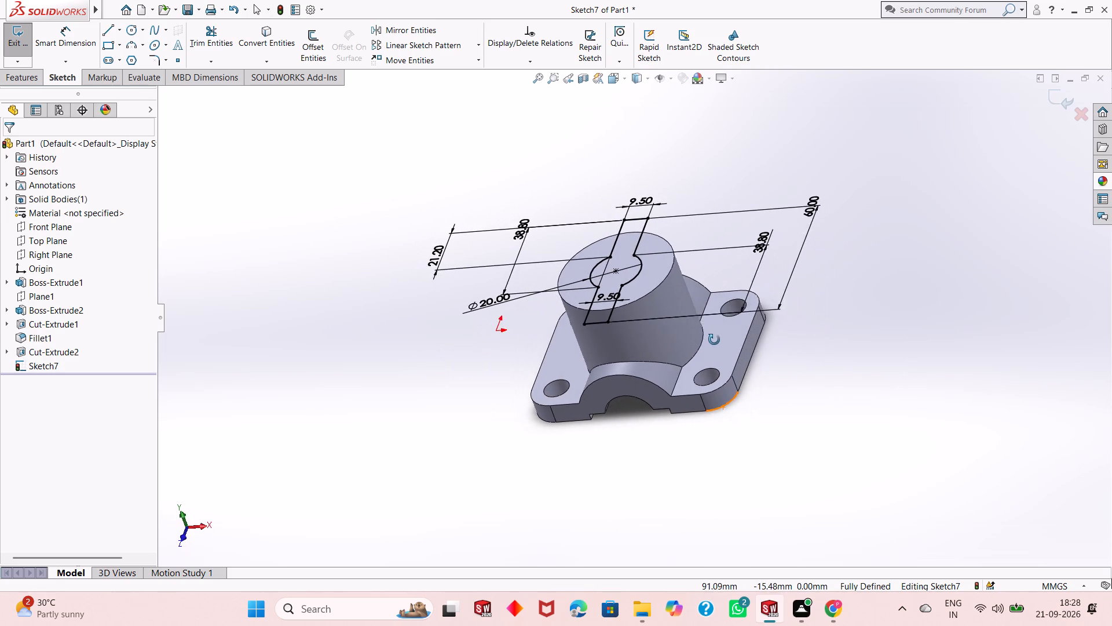
{"action": "middle_click_drag", "start_coordinate": [714, 340], "coordinate": [708, 339]}
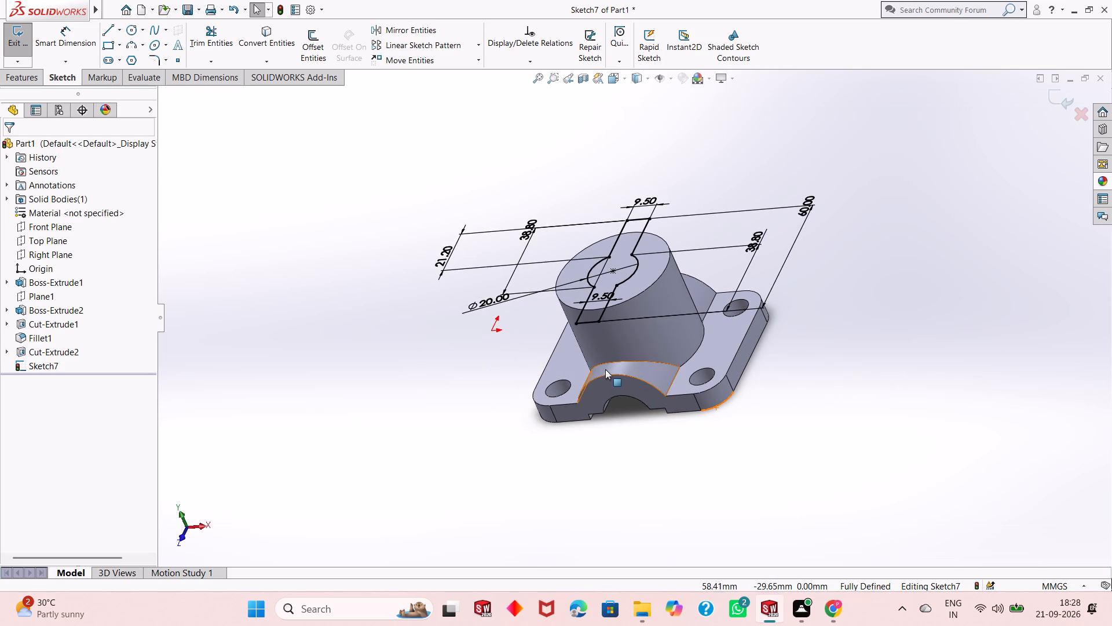
{"action": "scroll", "coordinate": [601, 369], "scroll_direction": "down", "scroll_amount": 1}
{"action": "middle_click_drag", "start_coordinate": [644, 437], "coordinate": [609, 361]}
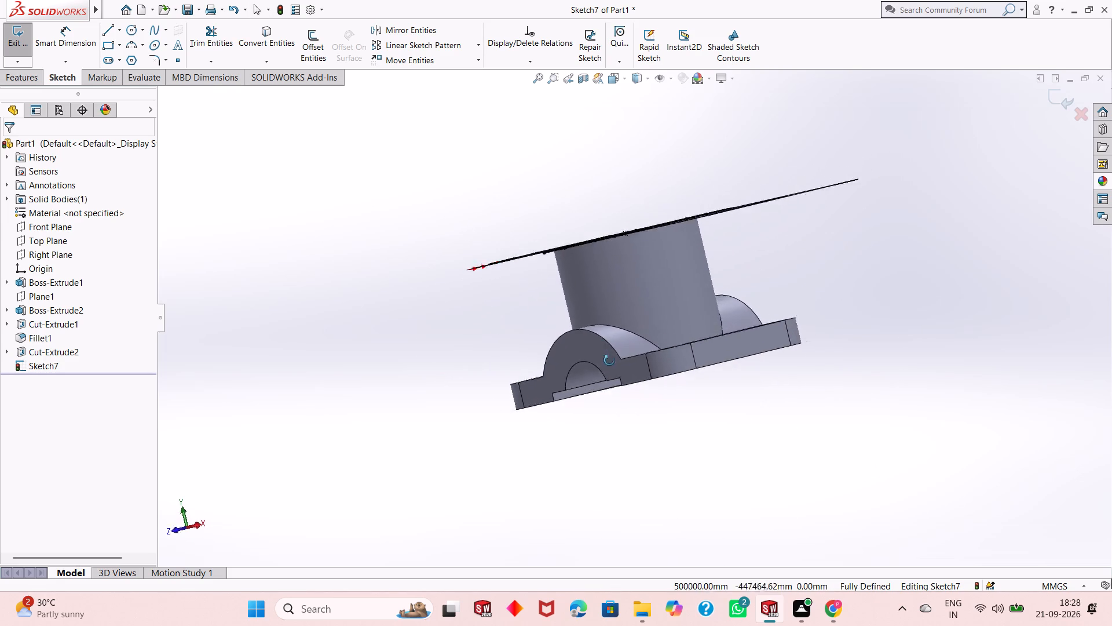
{"action": "middle_click_drag", "start_coordinate": [609, 361], "coordinate": [630, 474]}
{"action": "scroll", "coordinate": [630, 474], "scroll_direction": "up", "scroll_amount": 1}
{"action": "middle_click_drag", "start_coordinate": [679, 370], "coordinate": [664, 438]}
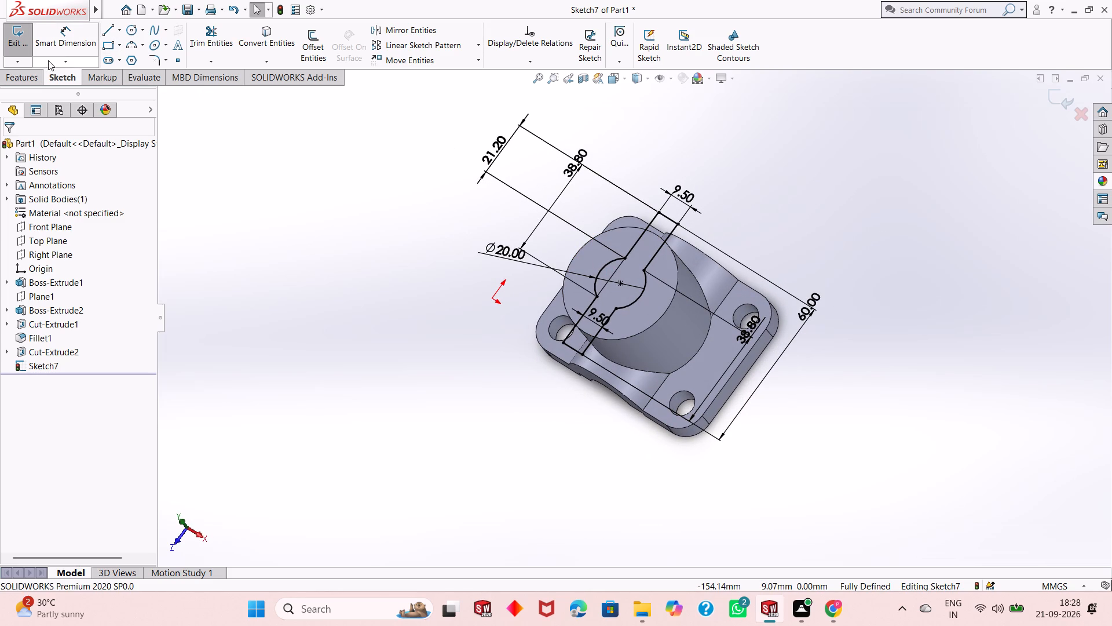
Cut-extrude the circle-and-slot profile down into the cylinder with a blind depth of 30 mm.
{"action": "left_click", "coordinate": [38, 77]}
{"action": "left_click", "coordinate": [211, 37]}
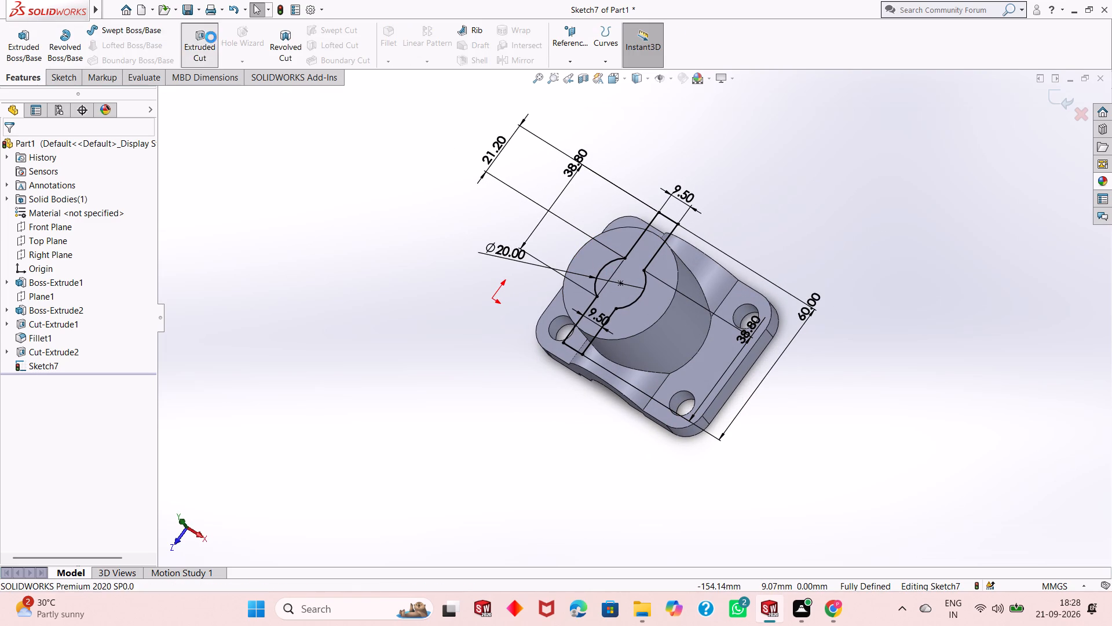
{"action": "middle_click_drag", "start_coordinate": [528, 328], "coordinate": [564, 213]}
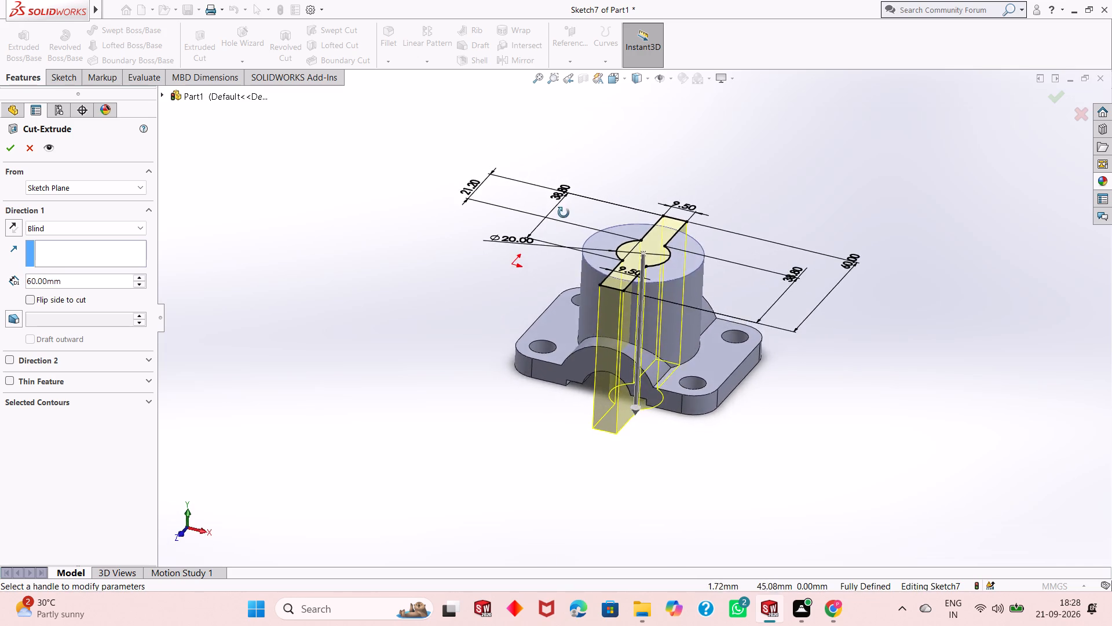
{"action": "middle_click_drag", "start_coordinate": [564, 213], "coordinate": [536, 206]}
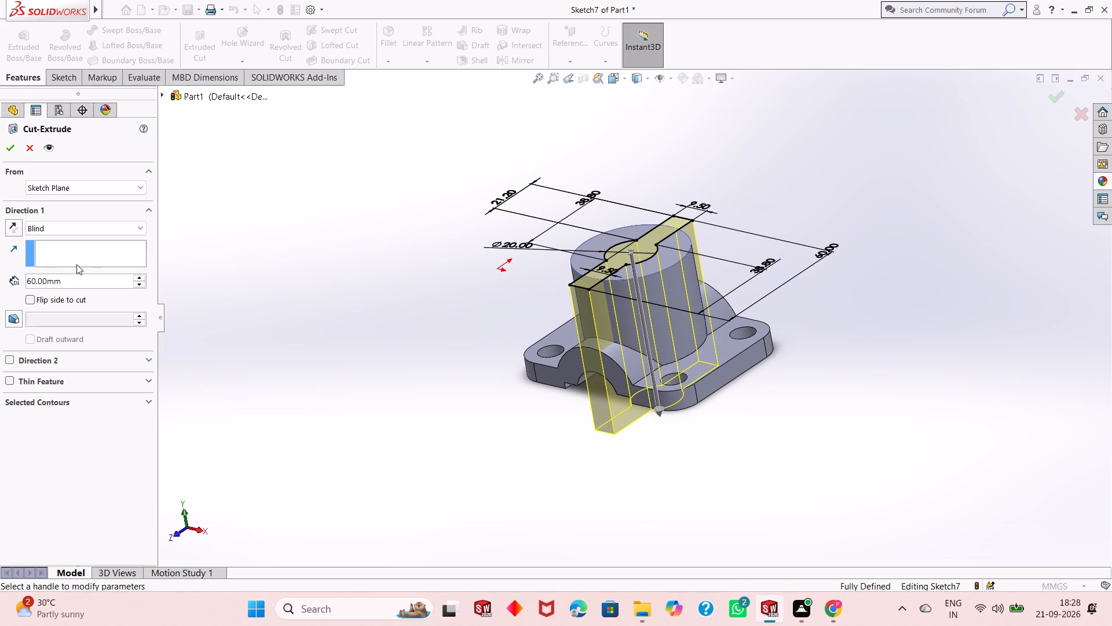
{"action": "double_click", "coordinate": [75, 278]}
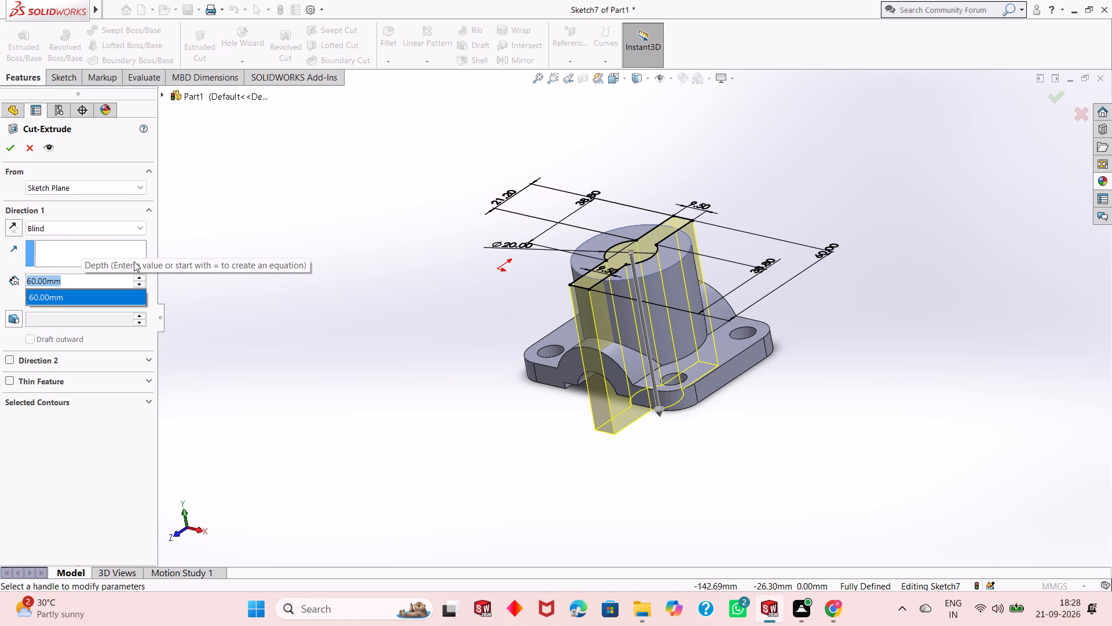
{"action": "type", "text": "30"}
{"action": "key", "text": "Return"}
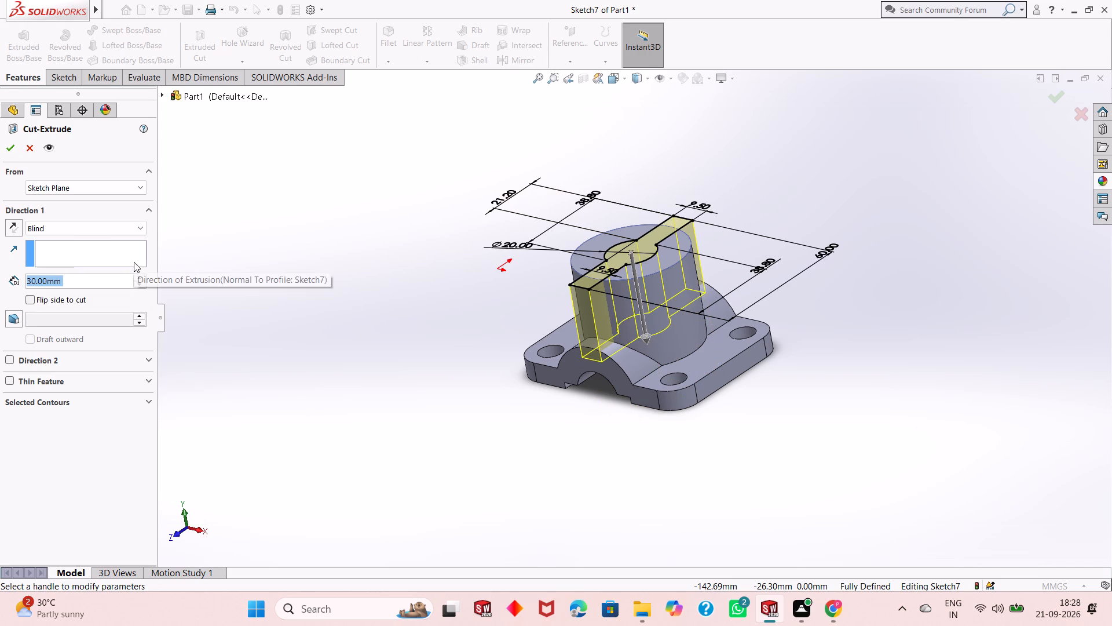
{"action": "left_click", "coordinate": [11, 152]}
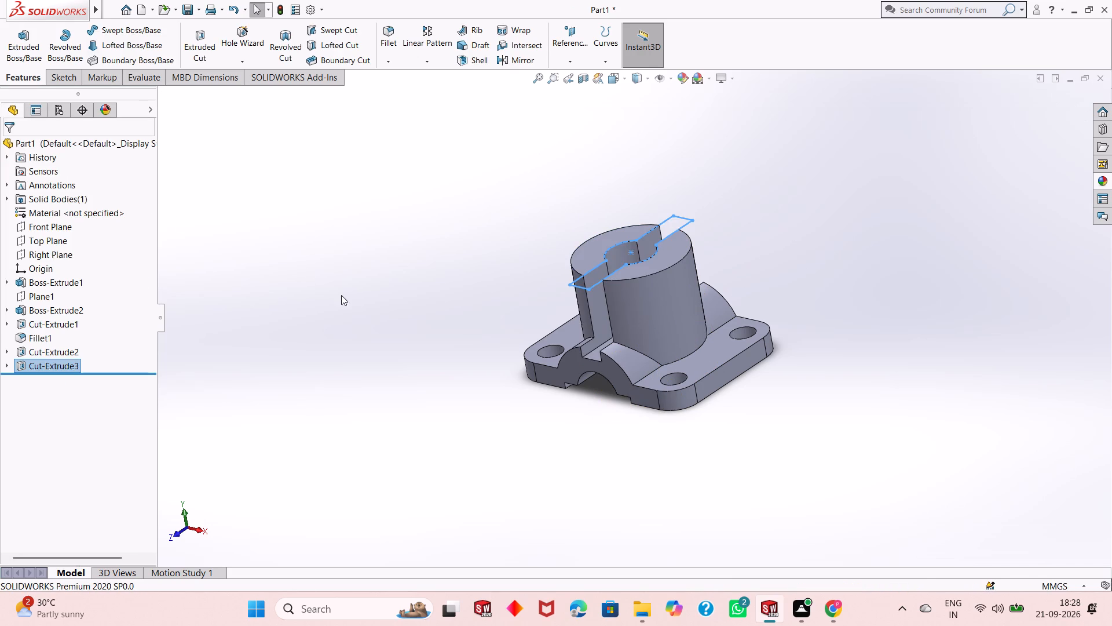
{"action": "left_click", "coordinate": [433, 322]}
Start a new sketch on the top face of the cylinder's right half and view it face-on.
{"action": "scroll", "coordinate": [598, 334], "scroll_direction": "down", "scroll_amount": 4}
{"action": "scroll", "coordinate": [660, 349], "scroll_direction": "up", "scroll_amount": 1}
{"action": "middle_click_drag", "start_coordinate": [660, 349], "coordinate": [670, 322]}
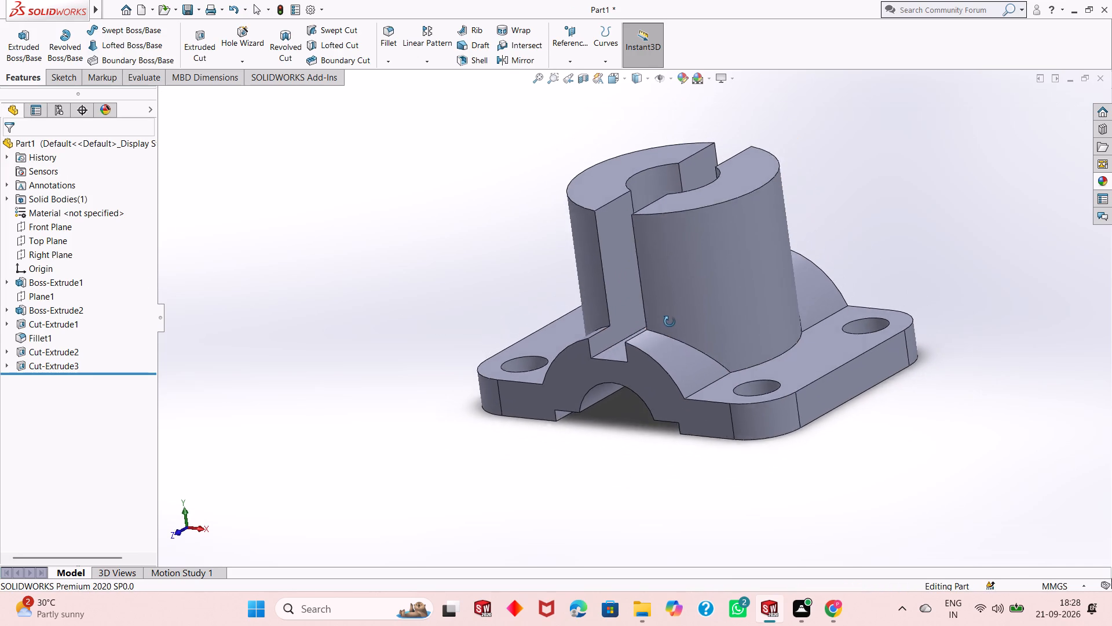
{"action": "middle_click_drag", "start_coordinate": [670, 322], "coordinate": [701, 315]}
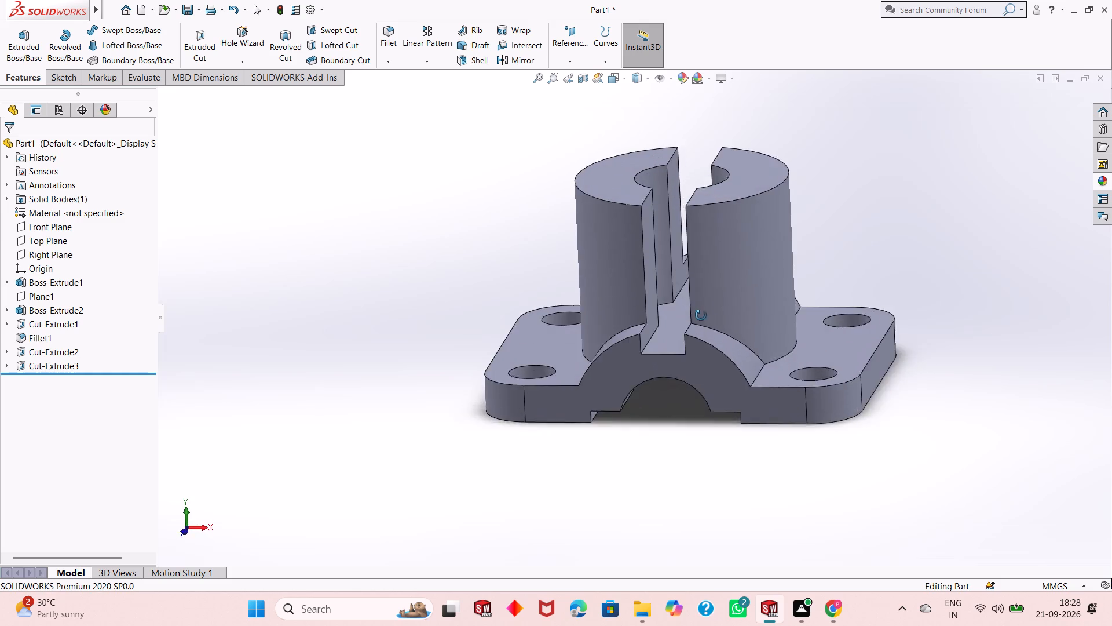
{"action": "middle_click_drag", "start_coordinate": [701, 315], "coordinate": [707, 361]}
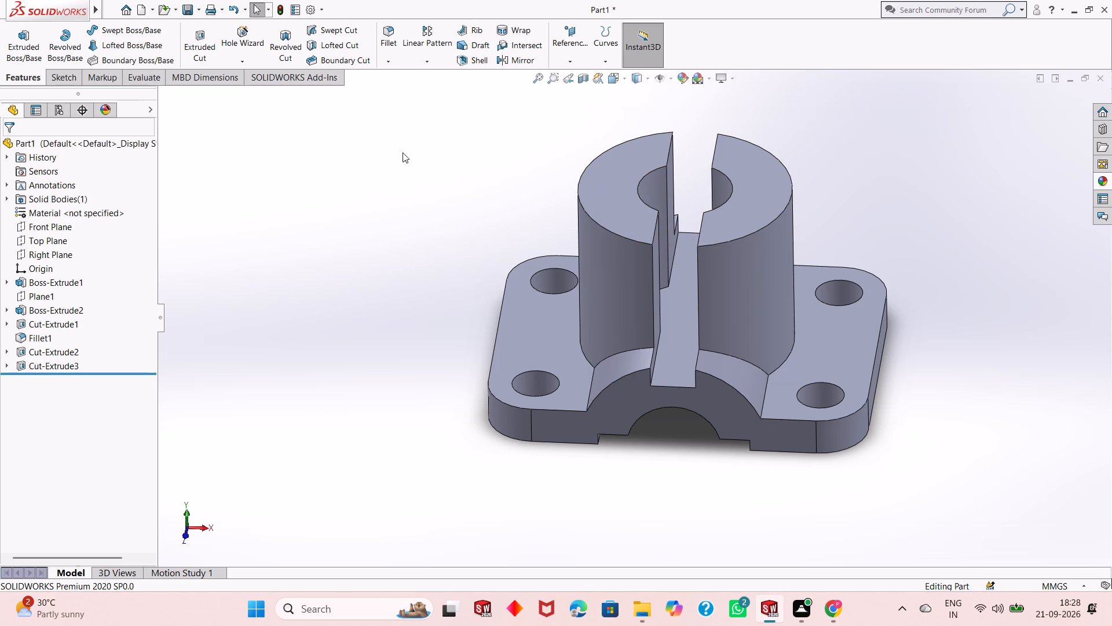
{"action": "left_click", "coordinate": [780, 188]}
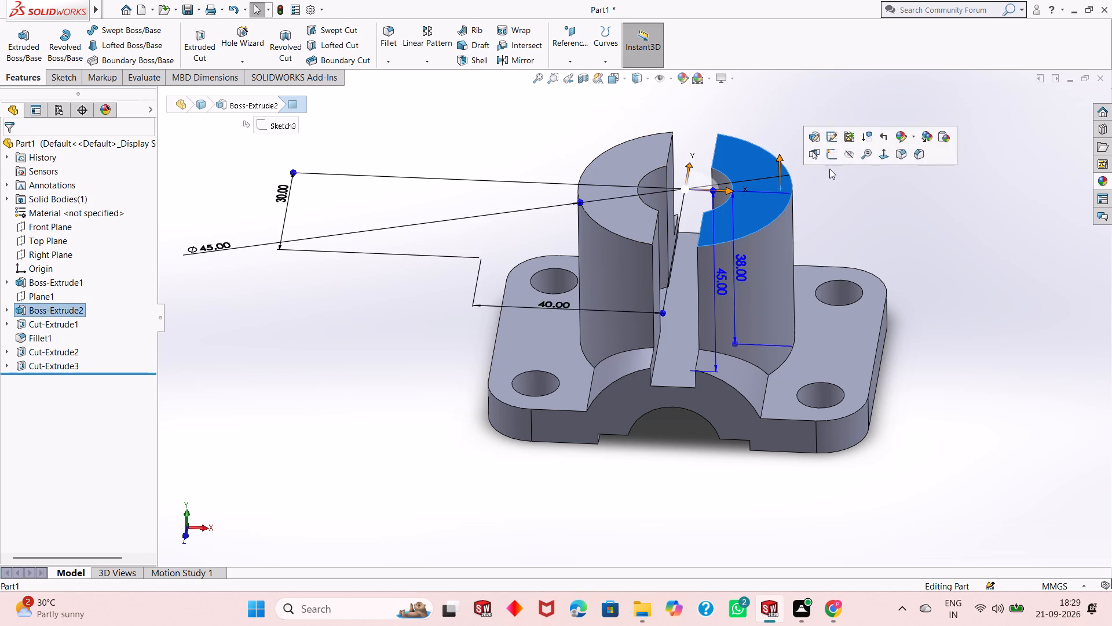
{"action": "left_click", "coordinate": [829, 162]}
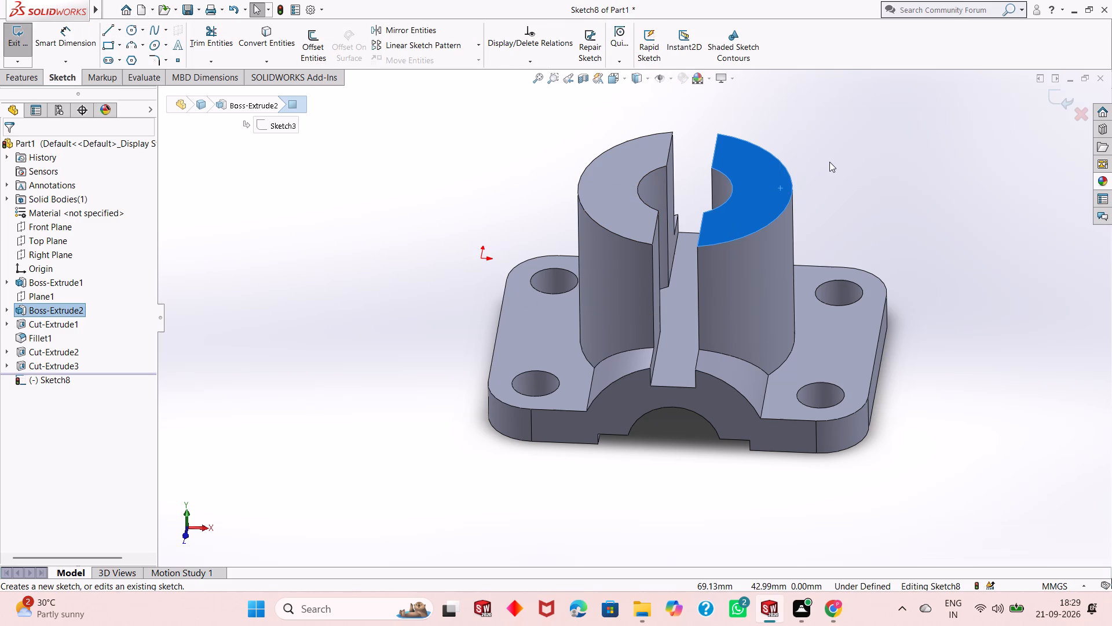
{"action": "key", "text": "ctrl+8"}
{"action": "key", "text": "Escape"}
{"action": "key", "text": "Escape"}
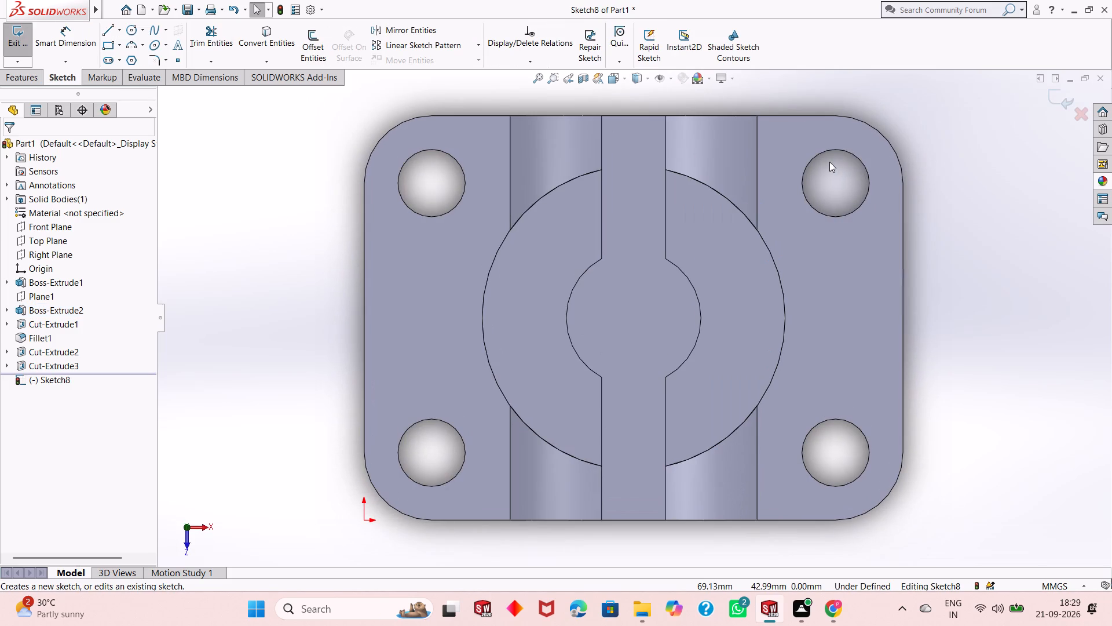
{"action": "key", "text": "Escape"}
{"action": "key", "text": "Escape"}
{"action": "key", "text": "Escape"}
{"action": "key", "text": "Escape"}
{"action": "key", "text": "Escape"}
{"action": "key", "text": "Escape"}
{"action": "key", "text": "Escape"}
{"action": "key", "text": "Escape"}
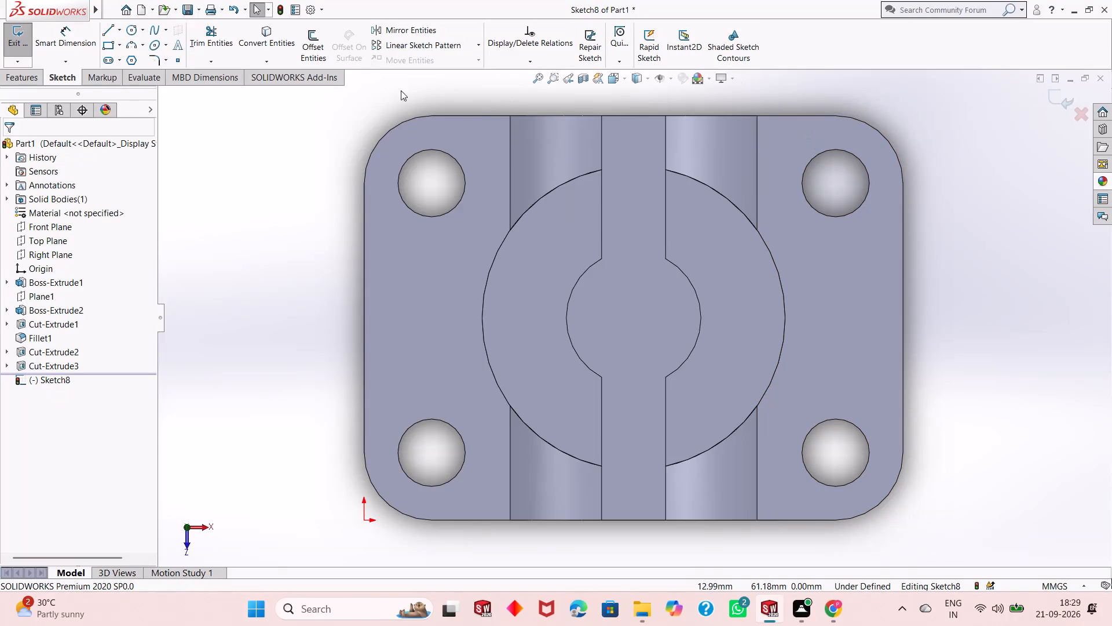
Sketch a 60 mm vertical line along the slot's centre, from the base's lower edge to its upper edge.
{"action": "left_click", "coordinate": [108, 34]}
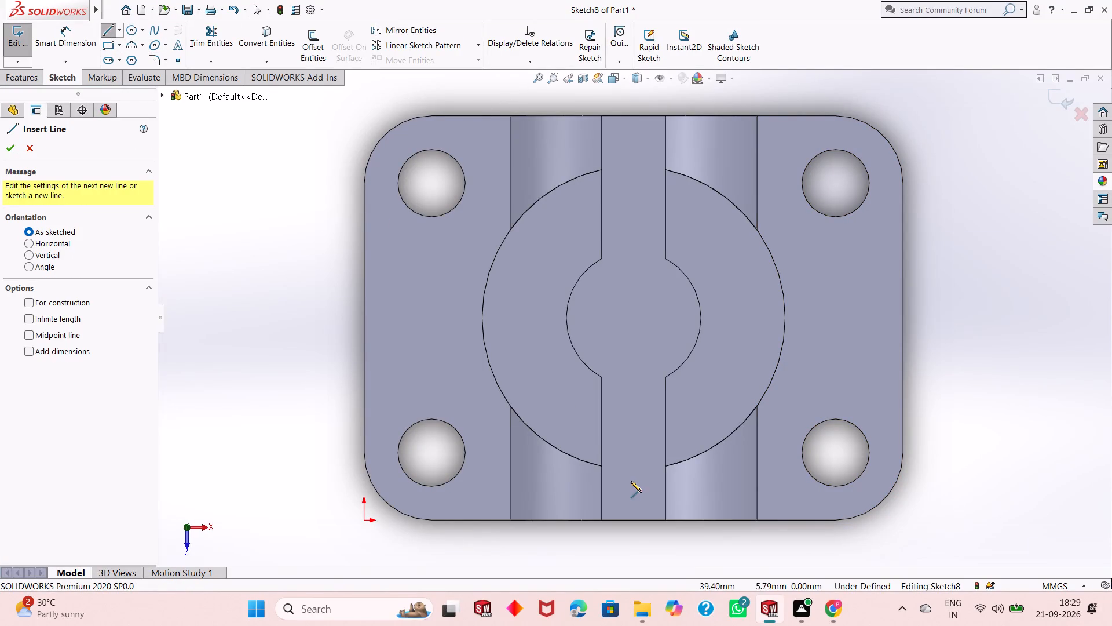
{"action": "left_click", "coordinate": [634, 523]}
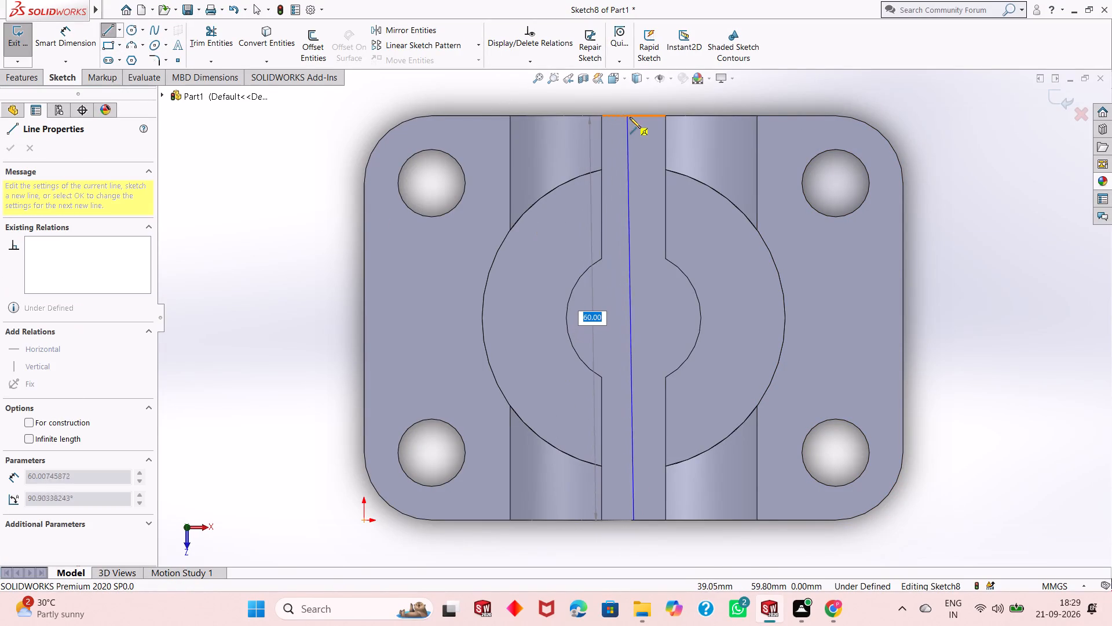
{"action": "left_click", "coordinate": [631, 117]}
{"action": "right_click", "coordinate": [608, 97]}
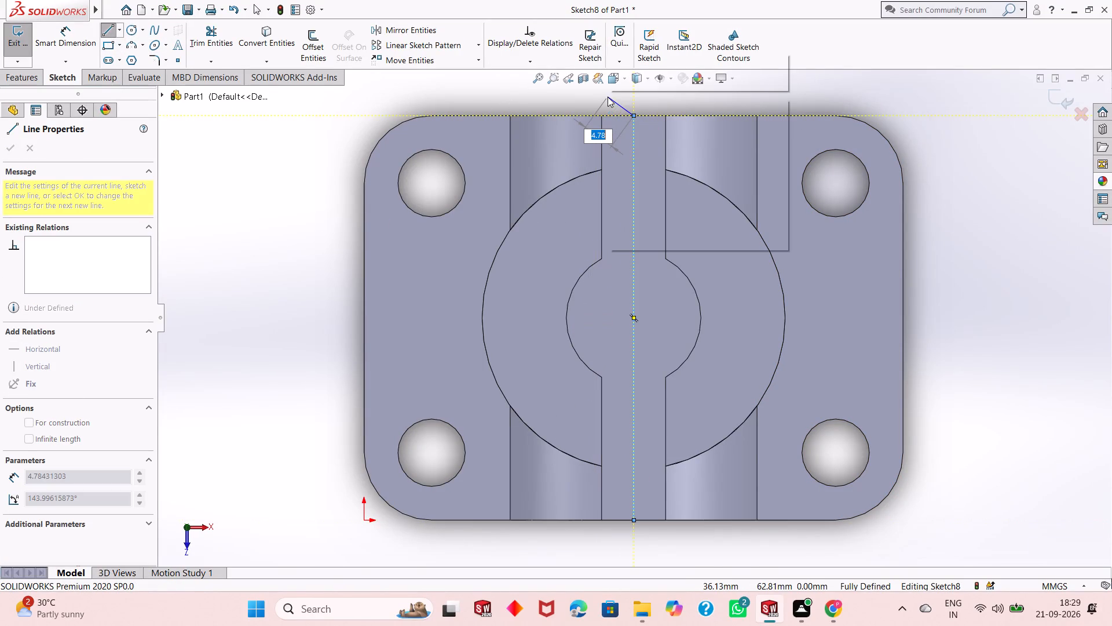
{"action": "left_click", "coordinate": [661, 105]}
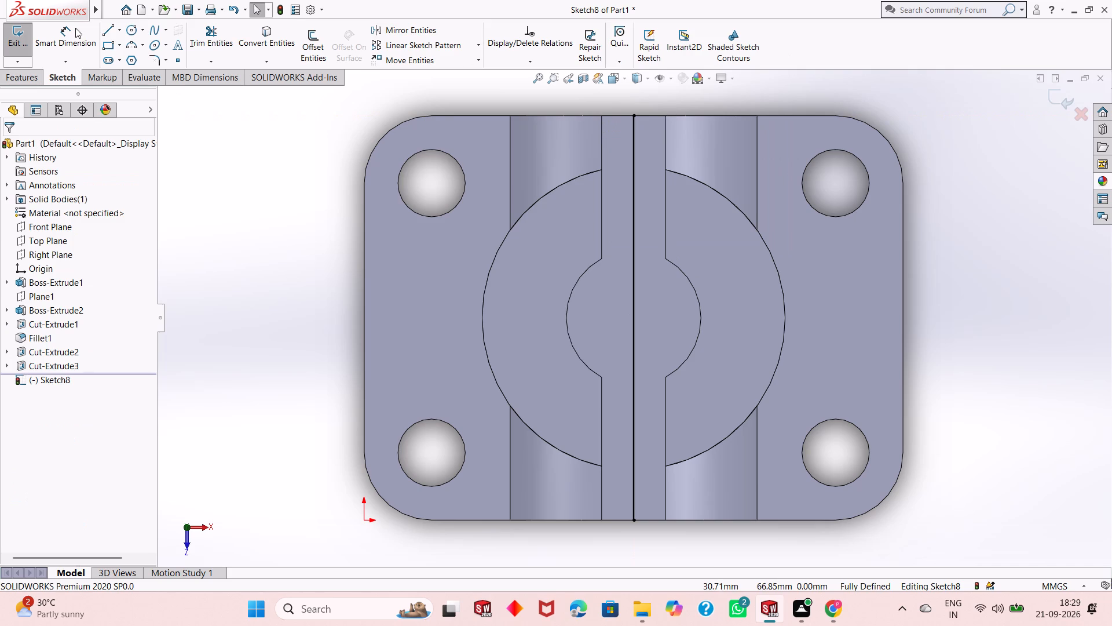
Offset the vertical centre line bi-directionally by 16 mm, with dimensions added.
{"action": "left_click", "coordinate": [316, 51]}
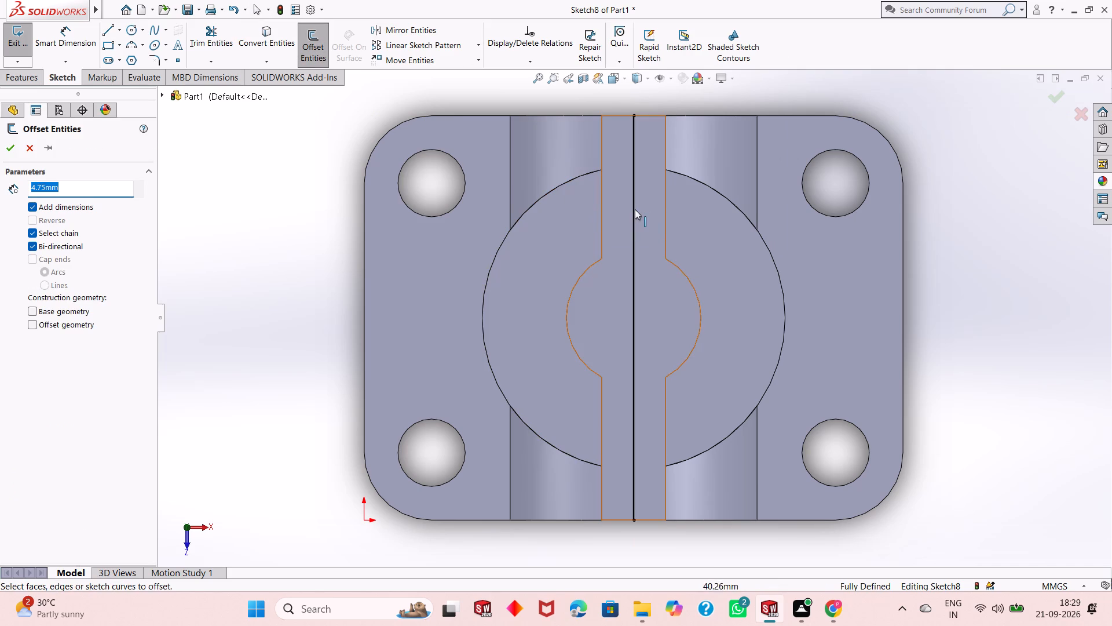
{"action": "left_click", "coordinate": [634, 209]}
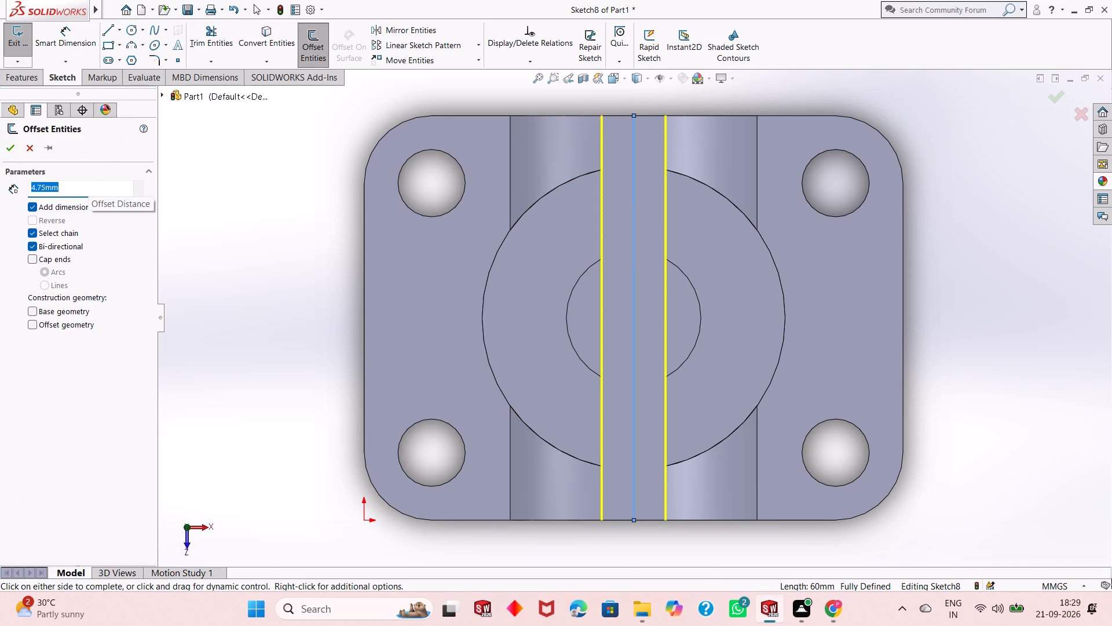
{"action": "key", "text": "1"}
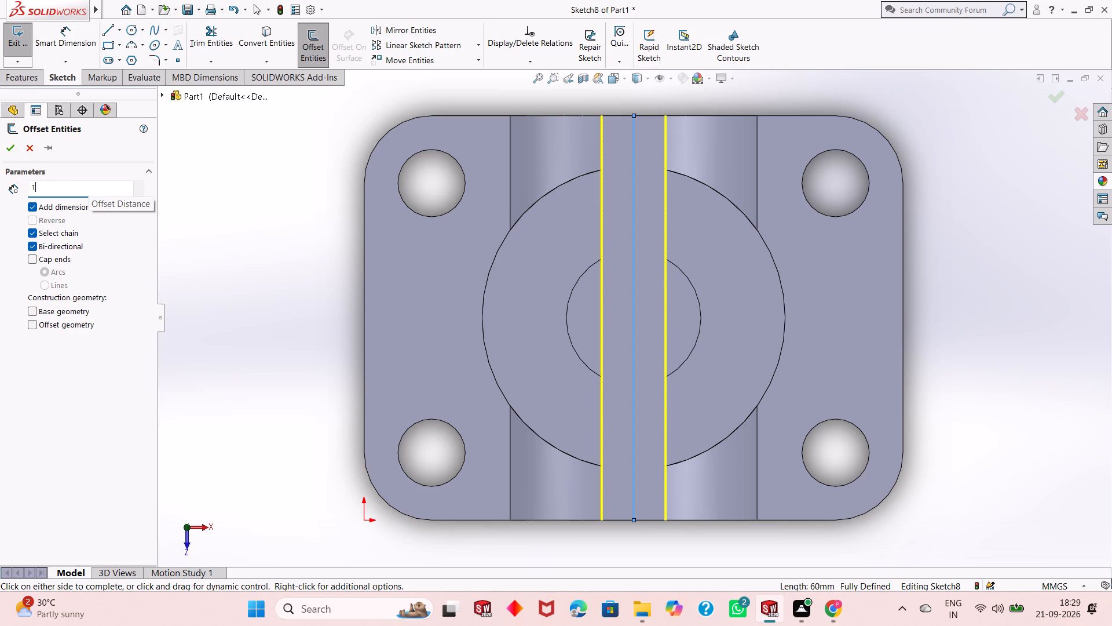
{"action": "key", "text": "6"}
{"action": "key", "text": "Return"}
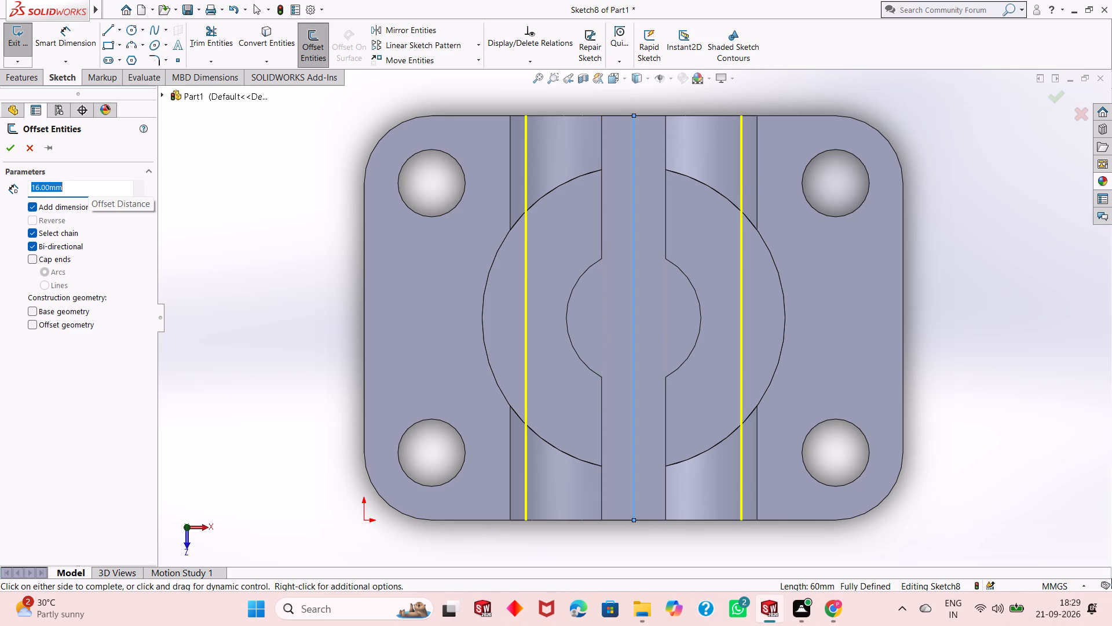
{"action": "left_click", "coordinate": [8, 145]}
Delete the original vertical centre line between the two offset lines.
{"action": "right_click", "coordinate": [632, 196]}
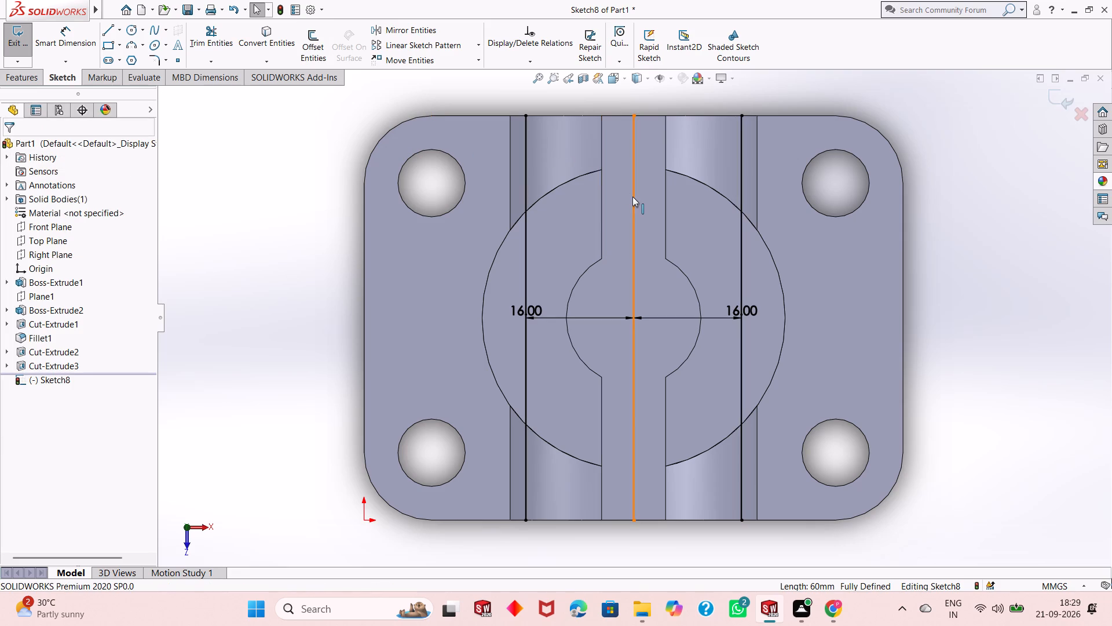
{"action": "left_click", "coordinate": [693, 353]}
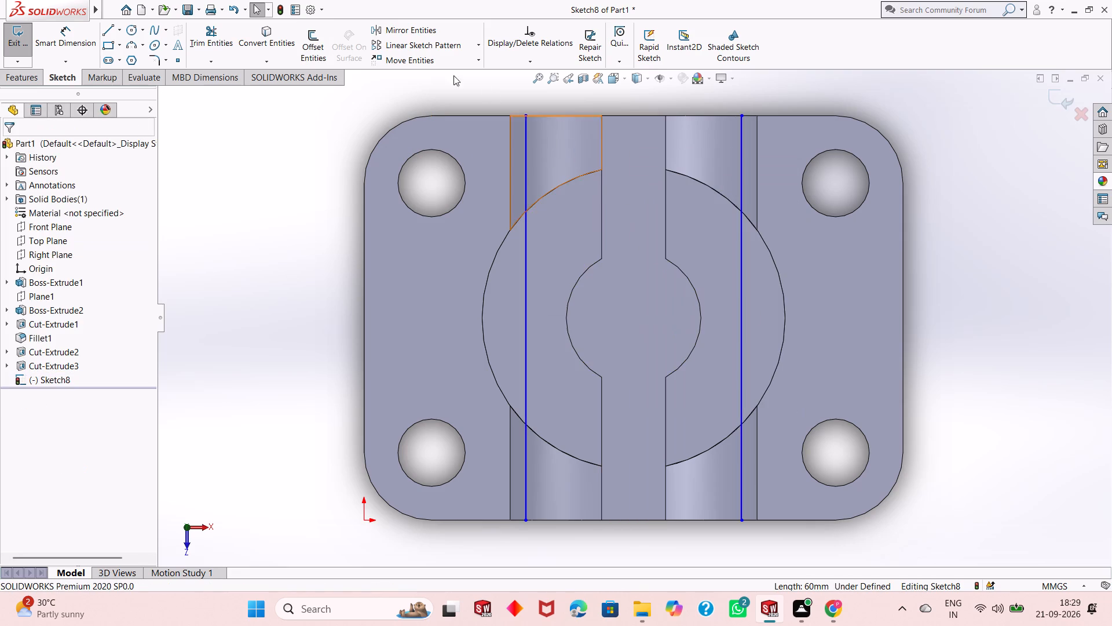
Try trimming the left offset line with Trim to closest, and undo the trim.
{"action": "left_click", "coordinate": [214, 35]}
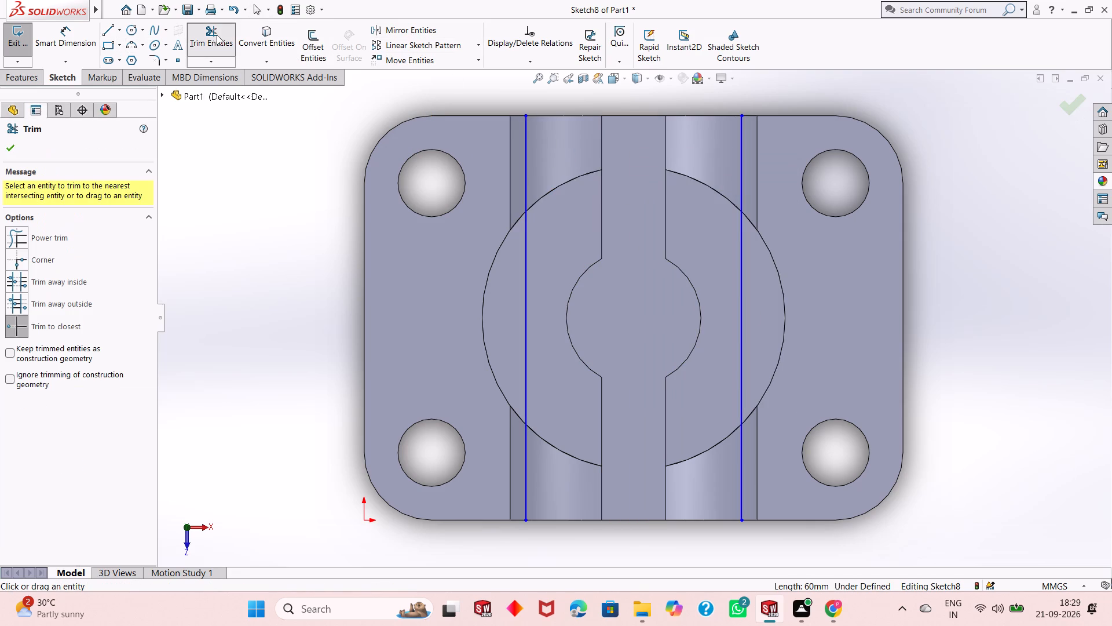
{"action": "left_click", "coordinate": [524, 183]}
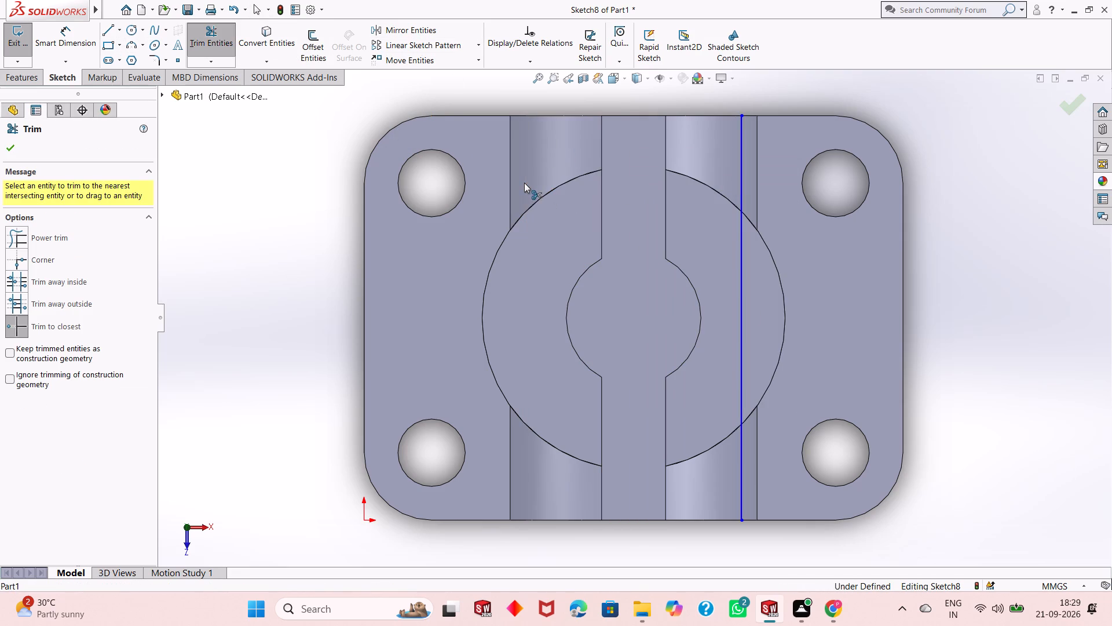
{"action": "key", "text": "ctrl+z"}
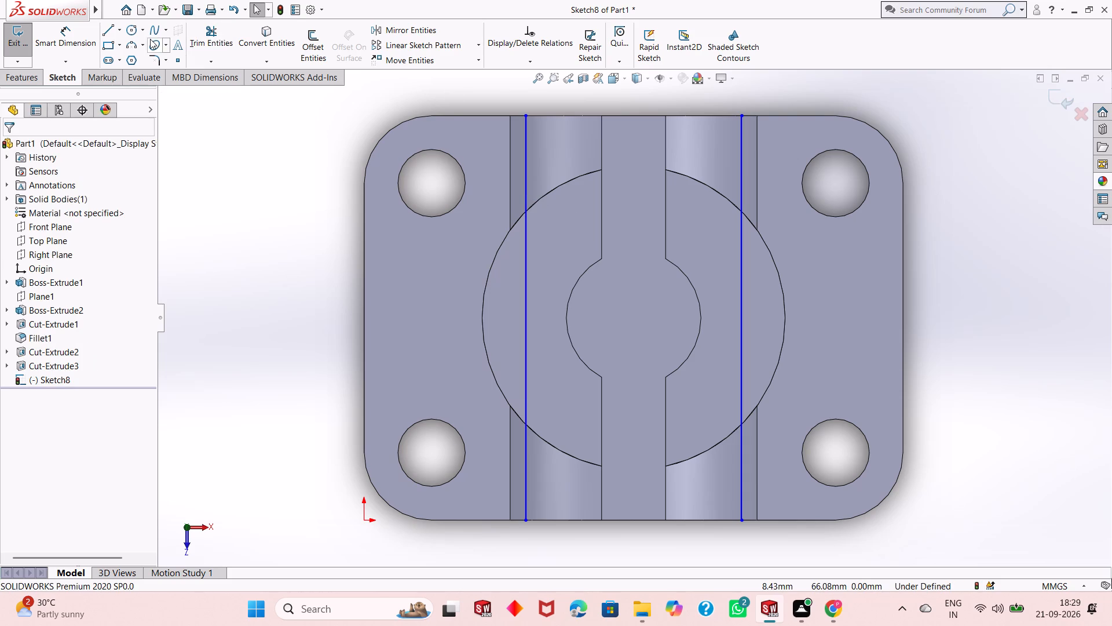
Sketch two three-point arcs of about 22.5 mm radius along the cylinder's left and right outer edges, ending at the slot corners.
{"action": "left_click", "coordinate": [127, 45]}
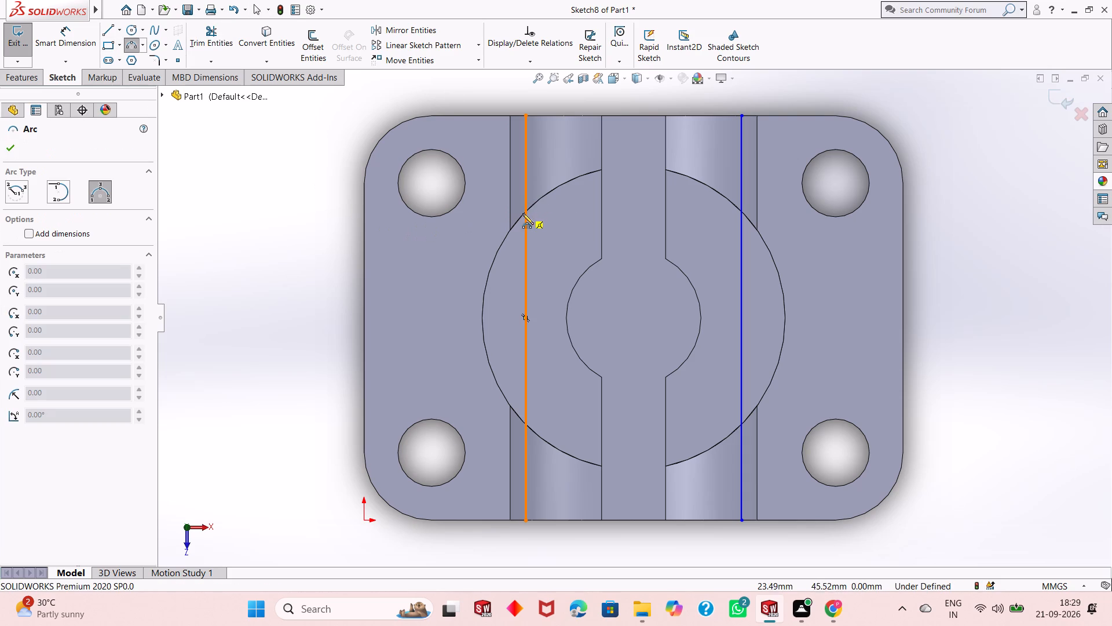
{"action": "left_click", "coordinate": [602, 170]}
{"action": "left_click", "coordinate": [602, 464]}
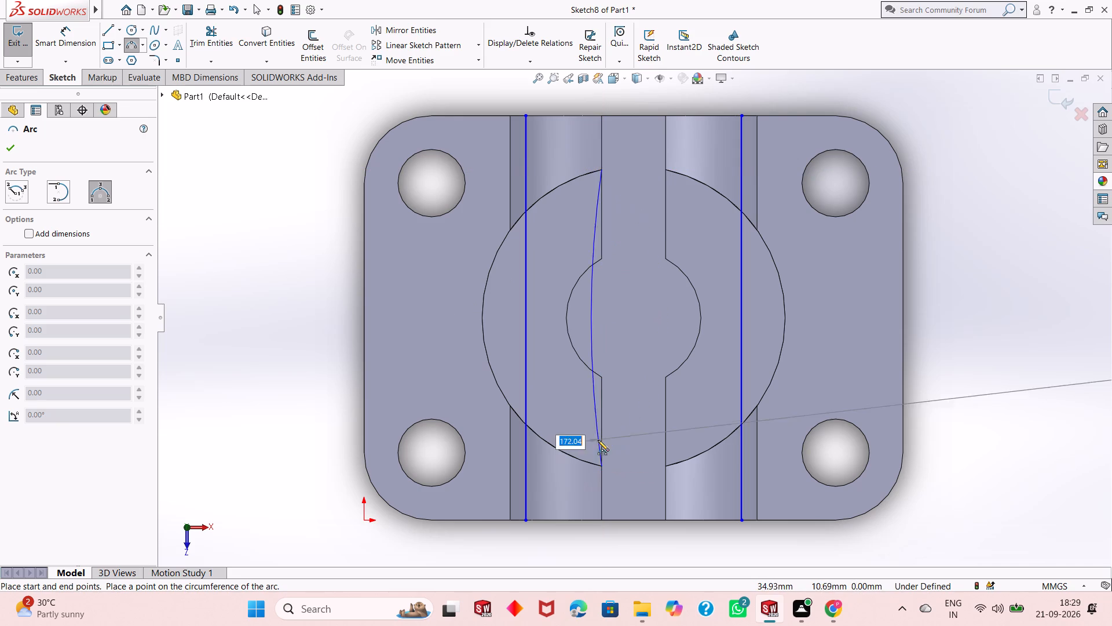
{"action": "left_click", "coordinate": [506, 398]}
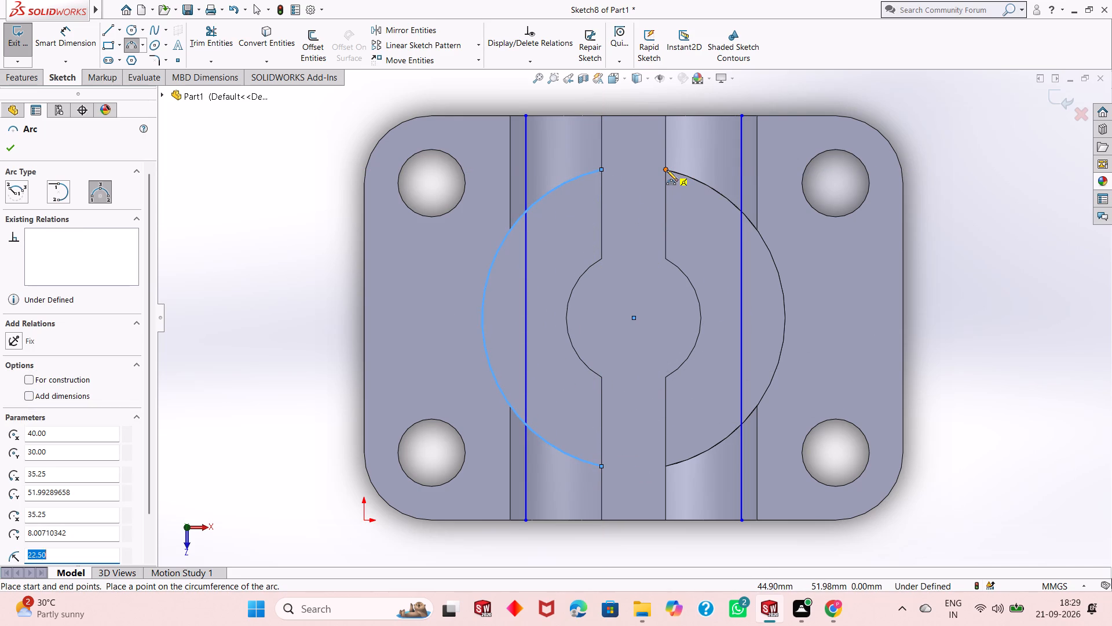
{"action": "left_click", "coordinate": [667, 170]}
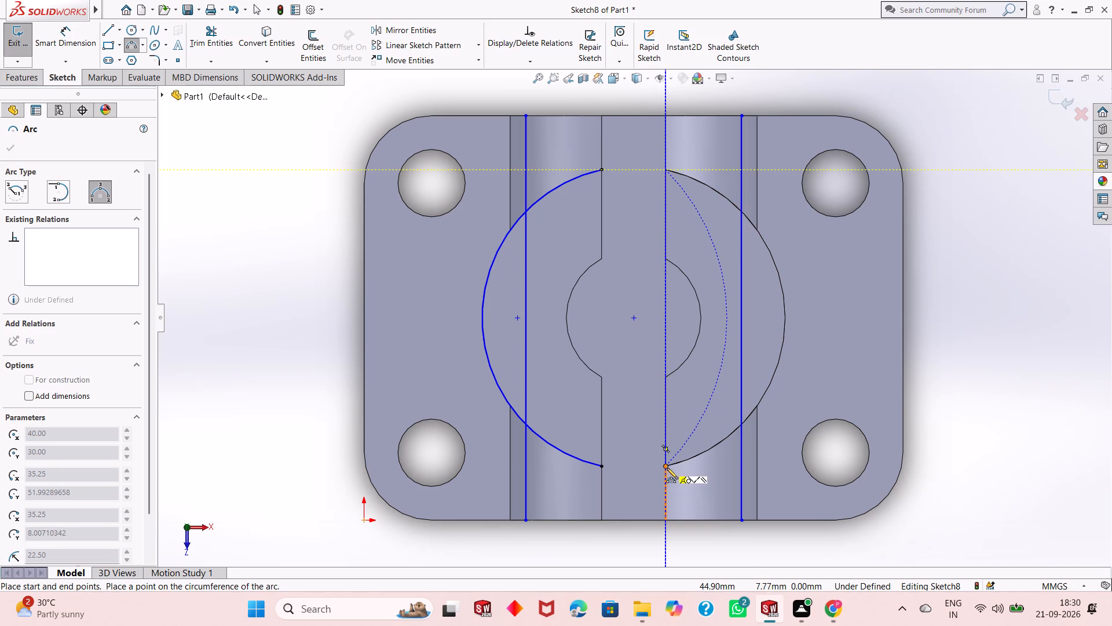
{"action": "left_click", "coordinate": [665, 466]}
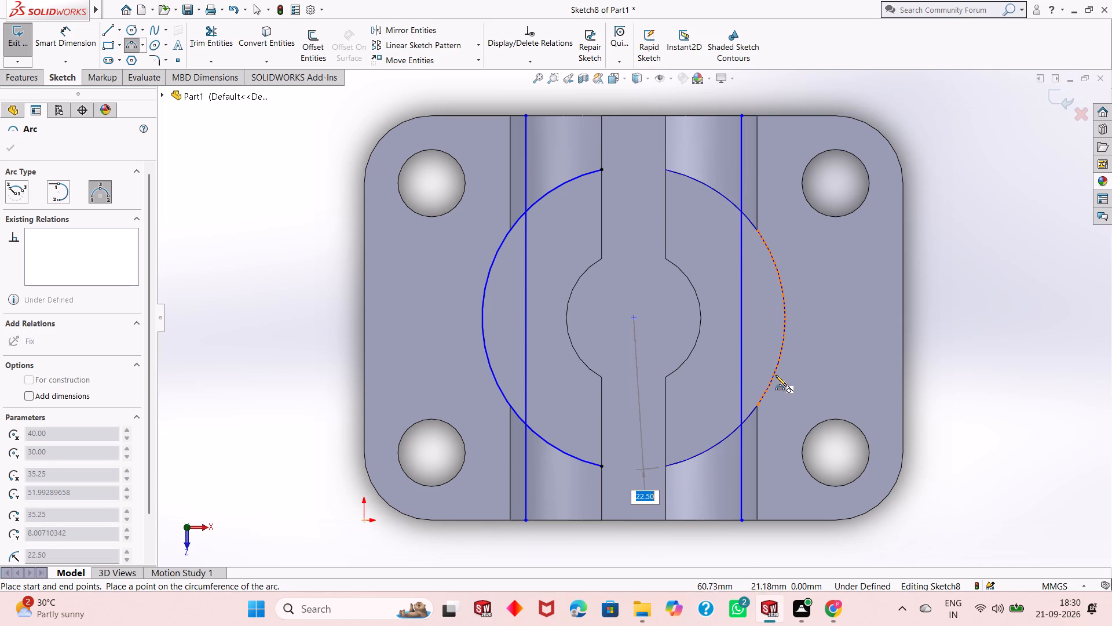
{"action": "left_click", "coordinate": [776, 375]}
{"action": "right_click", "coordinate": [776, 375]}
{"action": "left_click", "coordinate": [793, 381]}
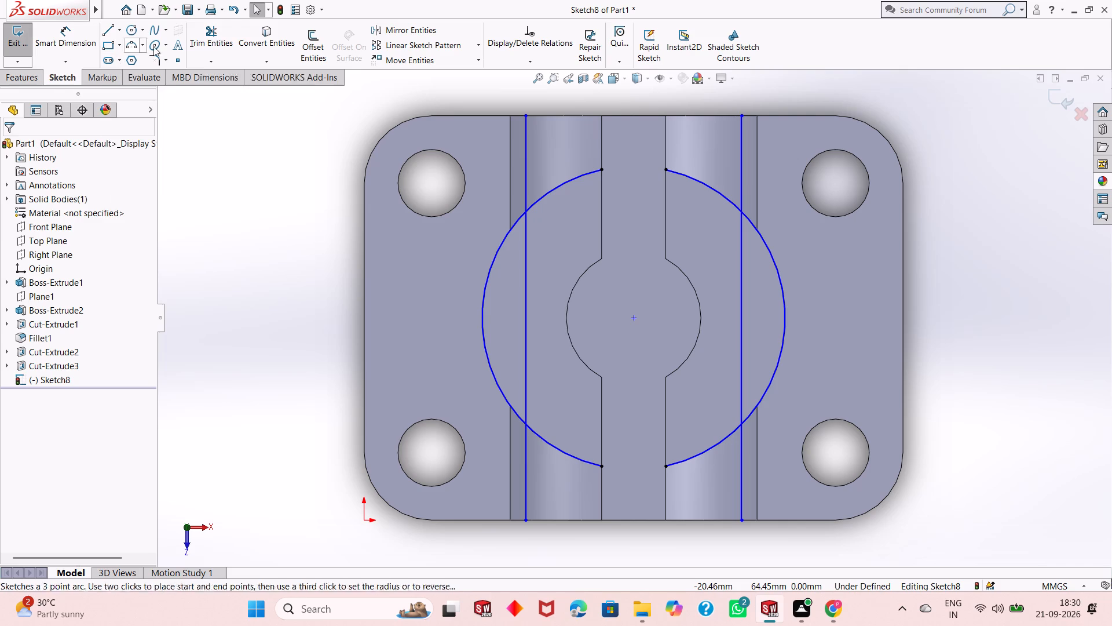
Trim the line ends outside the cylinder and the arc ends between the lines, leaving a closed circular segment on each side.
{"action": "left_click", "coordinate": [214, 31]}
{"action": "left_click", "coordinate": [522, 165]}
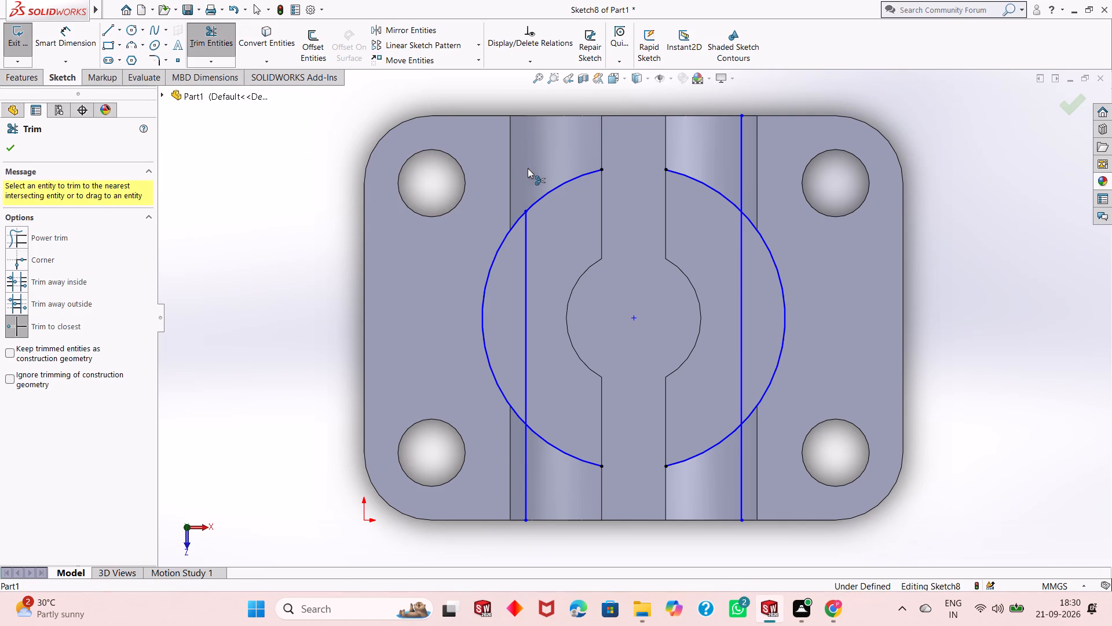
{"action": "left_click", "coordinate": [547, 195]}
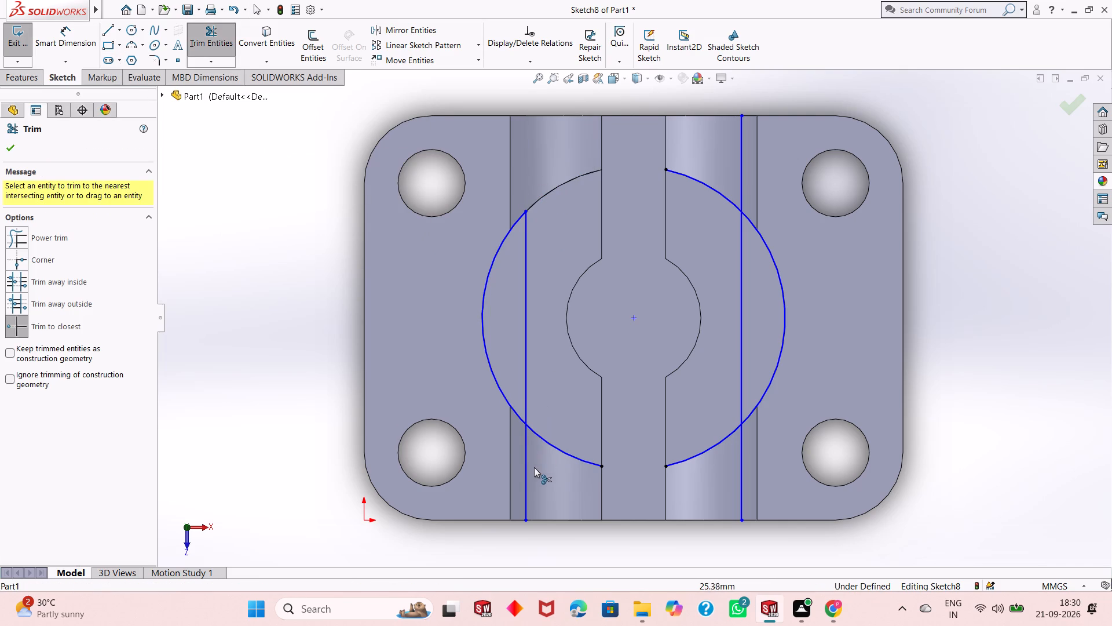
{"action": "left_click", "coordinate": [526, 482]}
{"action": "left_click", "coordinate": [559, 450]}
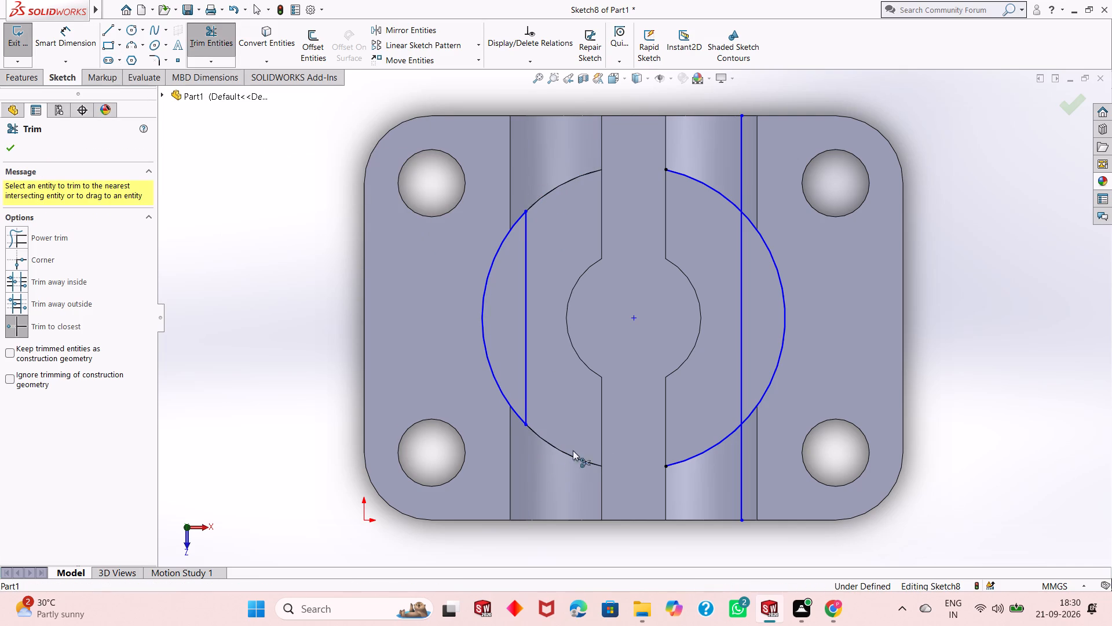
{"action": "left_click", "coordinate": [706, 452]}
{"action": "left_click", "coordinate": [743, 447]}
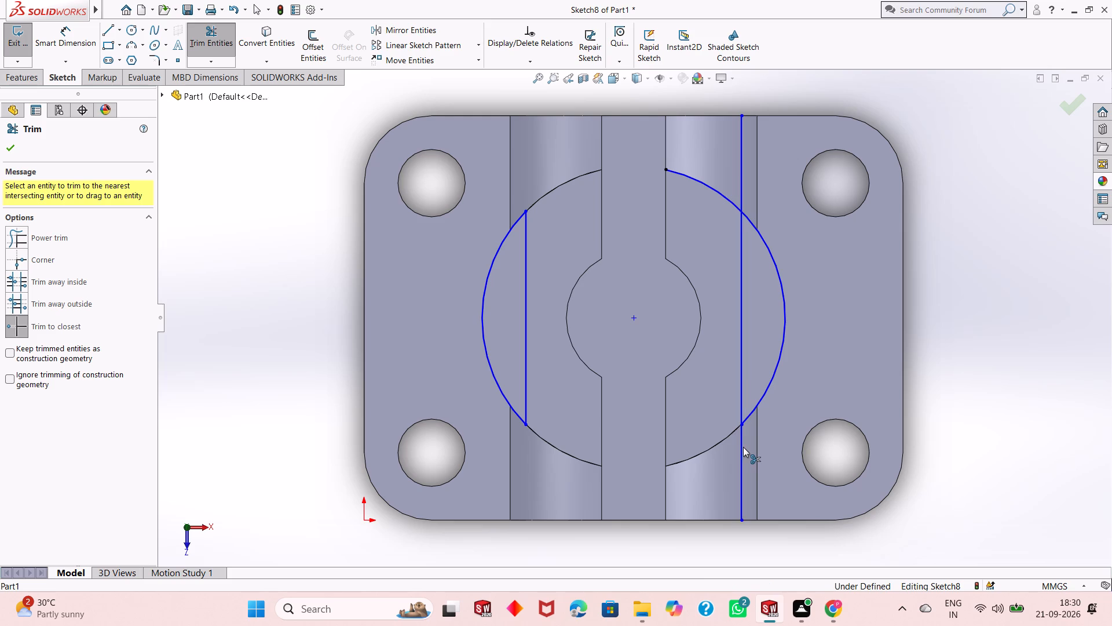
{"action": "left_click", "coordinate": [740, 152]}
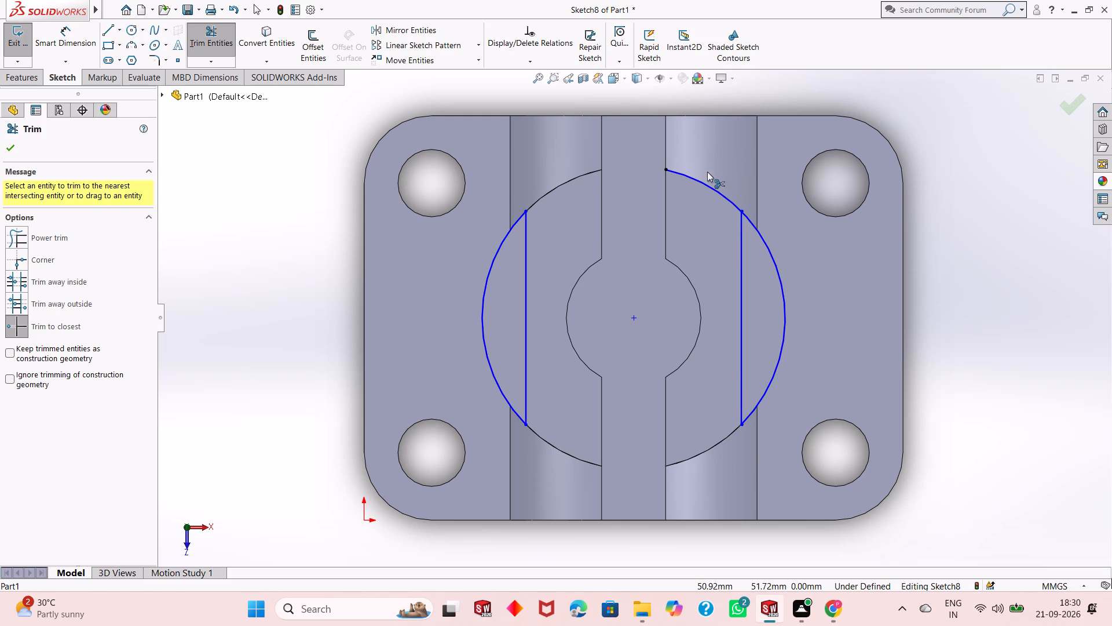
{"action": "left_click", "coordinate": [705, 182]}
{"action": "right_click", "coordinate": [256, 248]}
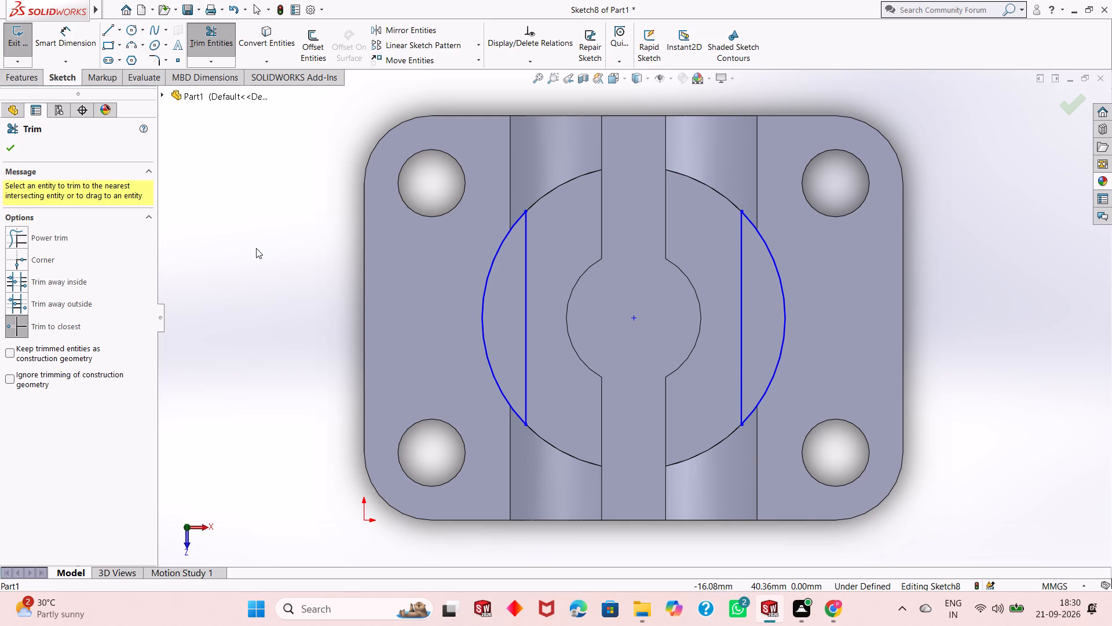
{"action": "left_click", "coordinate": [290, 281]}
Dimension the horizontal distance between the two vertical lines, placing the dimension above the base.
{"action": "scroll", "coordinate": [567, 252], "scroll_direction": "up", "scroll_amount": 2}
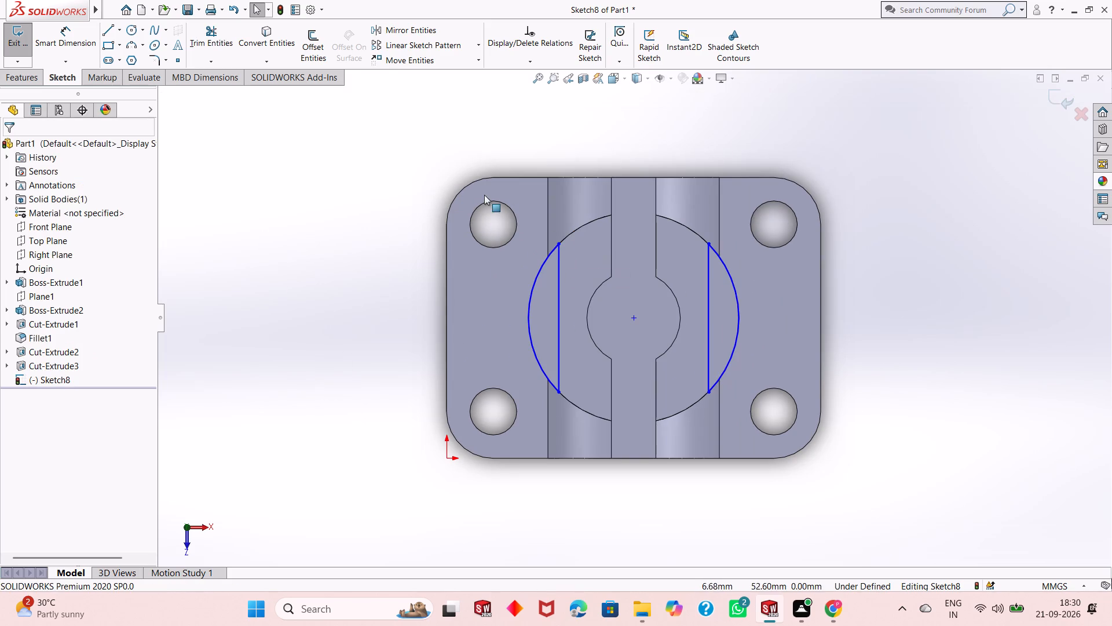
{"action": "left_click", "coordinate": [77, 43]}
{"action": "scroll", "coordinate": [675, 327], "scroll_direction": "down", "scroll_amount": 4}
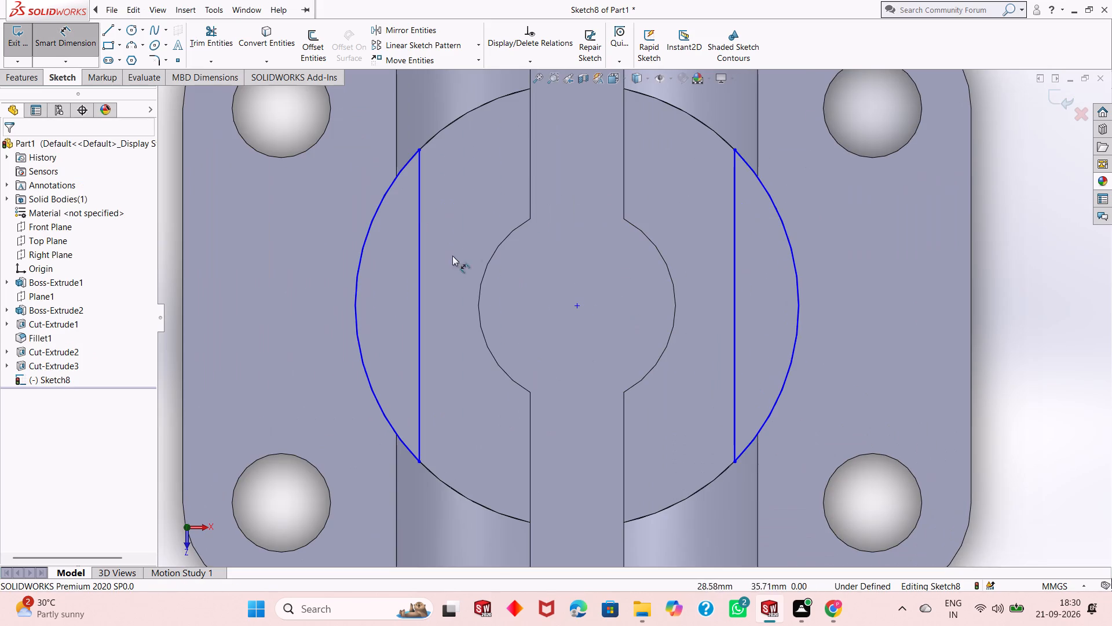
{"action": "left_click", "coordinate": [418, 302]}
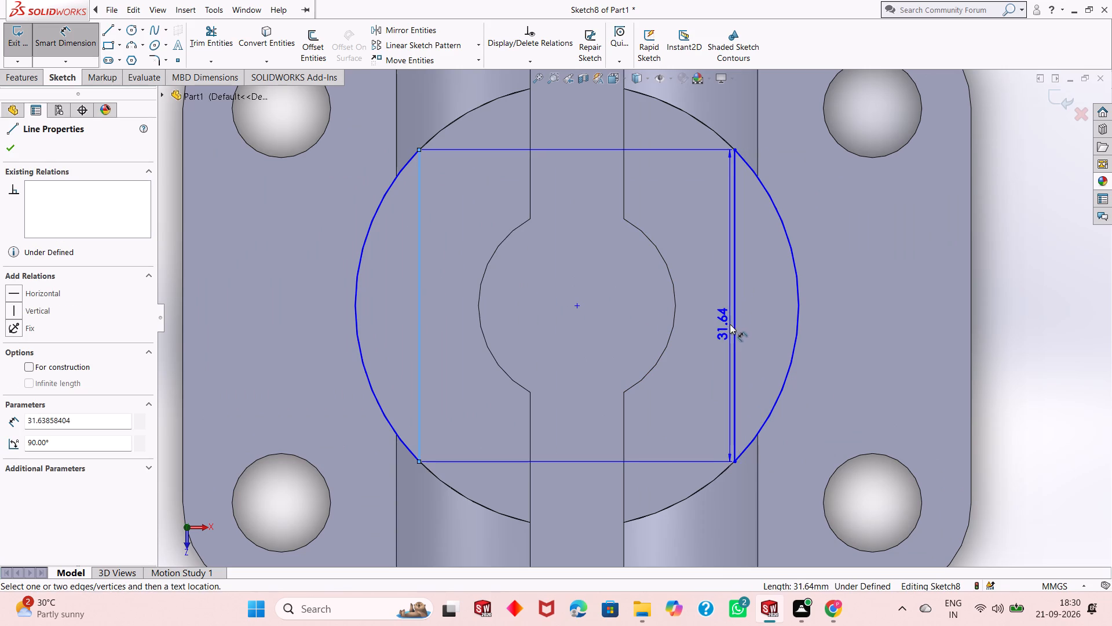
{"action": "left_click", "coordinate": [734, 321]}
{"action": "scroll", "coordinate": [689, 310], "scroll_direction": "up", "scroll_amount": 5}
{"action": "left_click", "coordinate": [635, 171]}
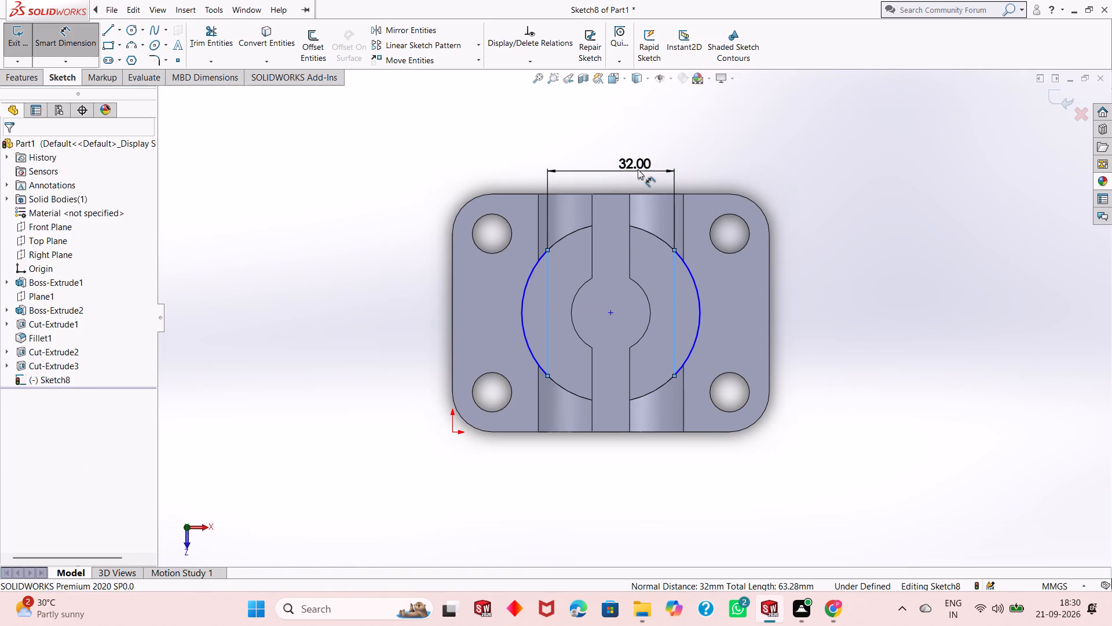
{"action": "left_click", "coordinate": [584, 152]}
Dimension the radius of the left arc and the radius of the right arc, keeping their drawn sizes.
{"action": "scroll", "coordinate": [552, 305], "scroll_direction": "down", "scroll_amount": 1}
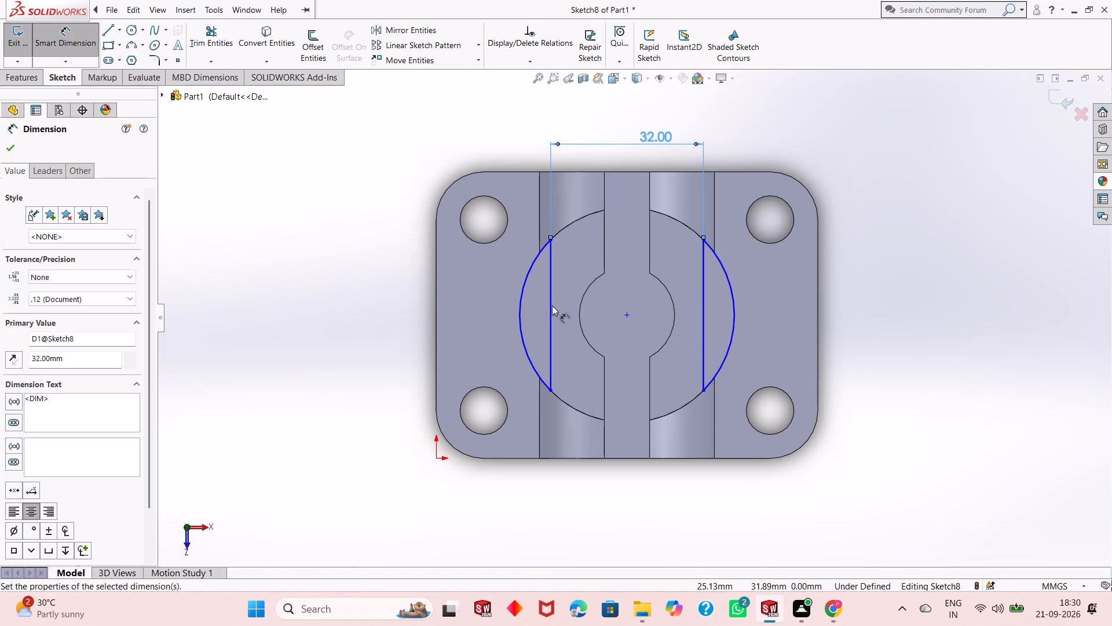
{"action": "left_click", "coordinate": [522, 305]}
{"action": "left_click", "coordinate": [374, 305]}
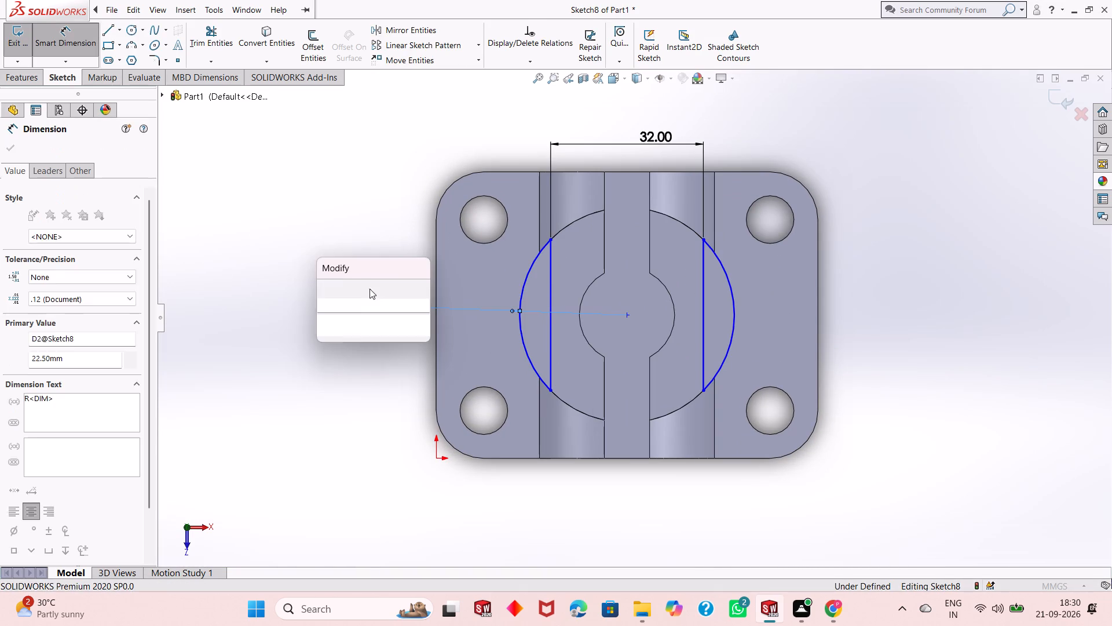
{"action": "left_click", "coordinate": [321, 286]}
{"action": "left_click", "coordinate": [738, 319]}
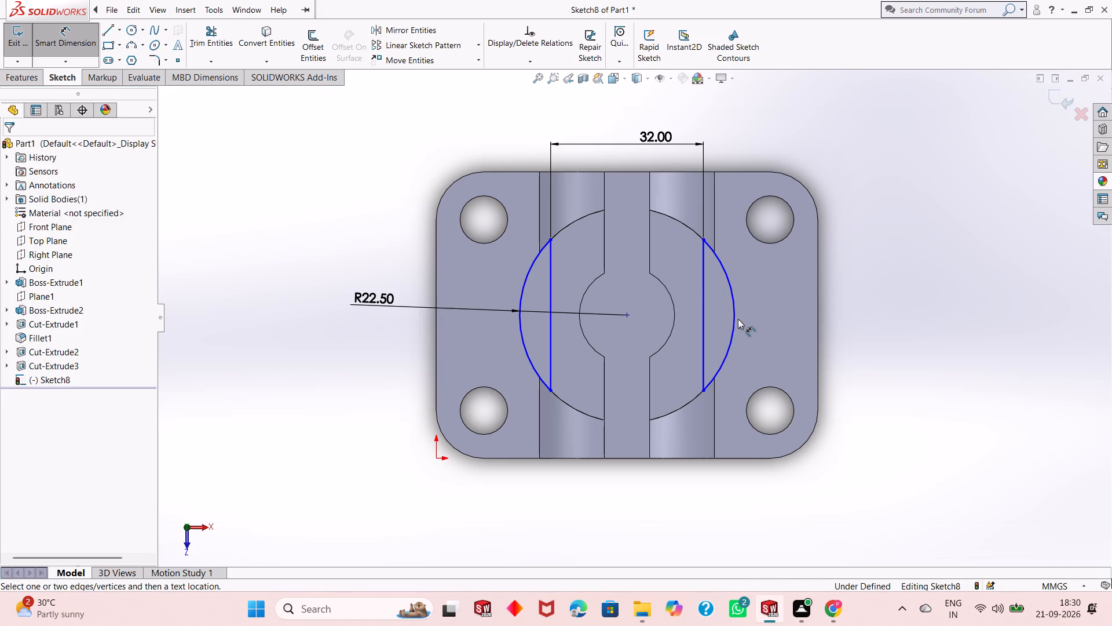
{"action": "left_click", "coordinate": [733, 324]}
{"action": "left_click", "coordinate": [908, 280]}
{"action": "left_click", "coordinate": [857, 261]}
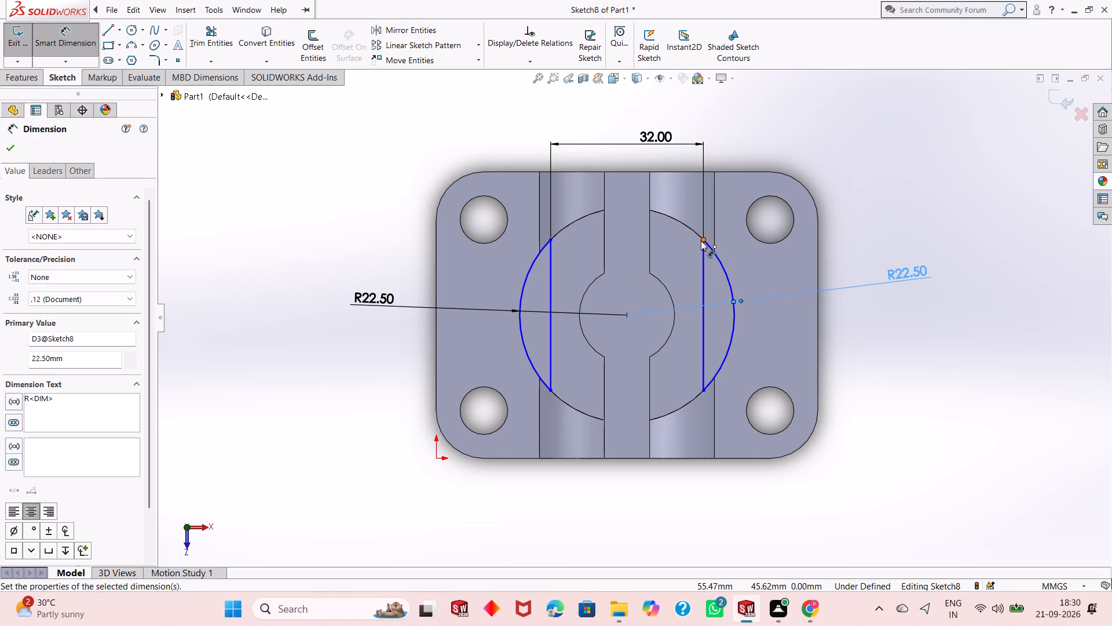
Dimension the length of the right vertical line, placing the dimension beside the base.
{"action": "left_click", "coordinate": [701, 278]}
{"action": "left_click", "coordinate": [986, 231]}
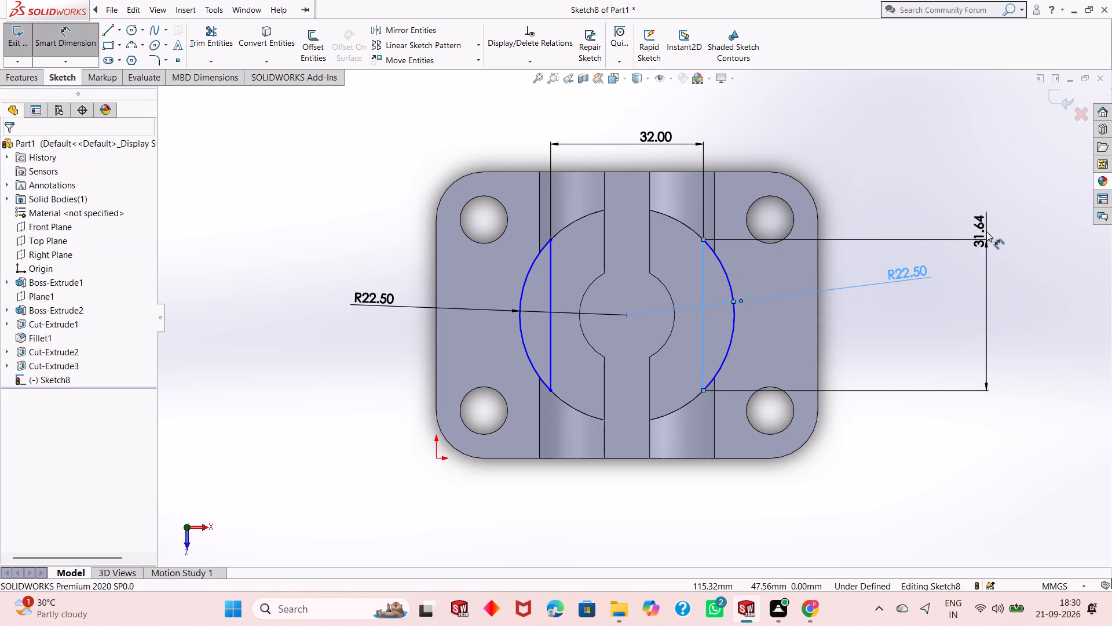
{"action": "left_click", "coordinate": [941, 215]}
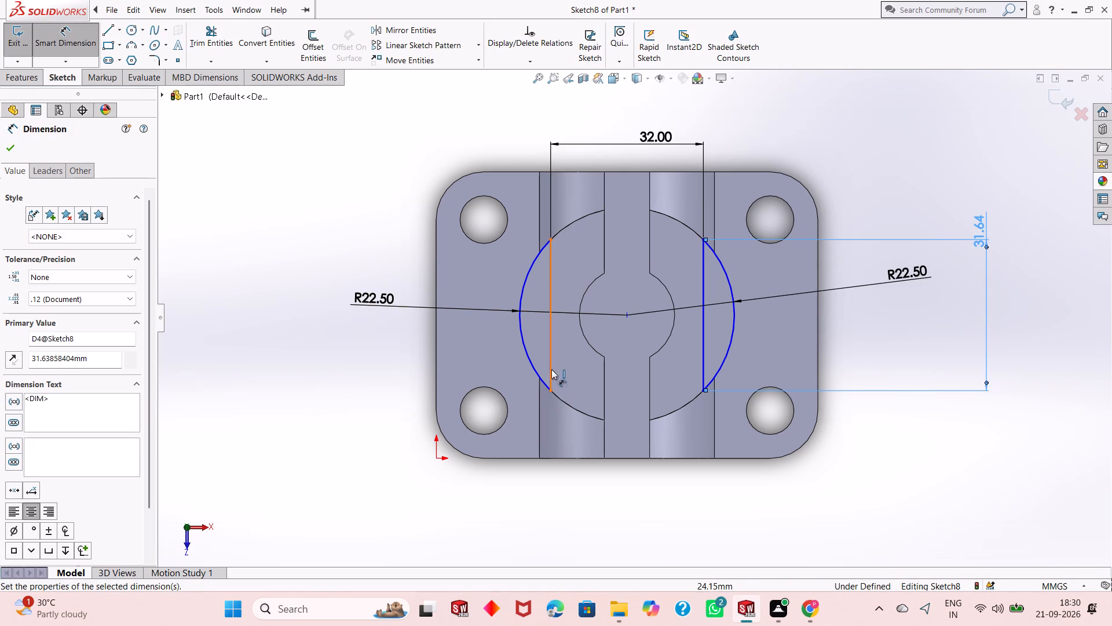
Dimension the horizontal distance from the arcs' centre point to the left line's lower endpoint, placing it below the base.
{"action": "left_click", "coordinate": [625, 316]}
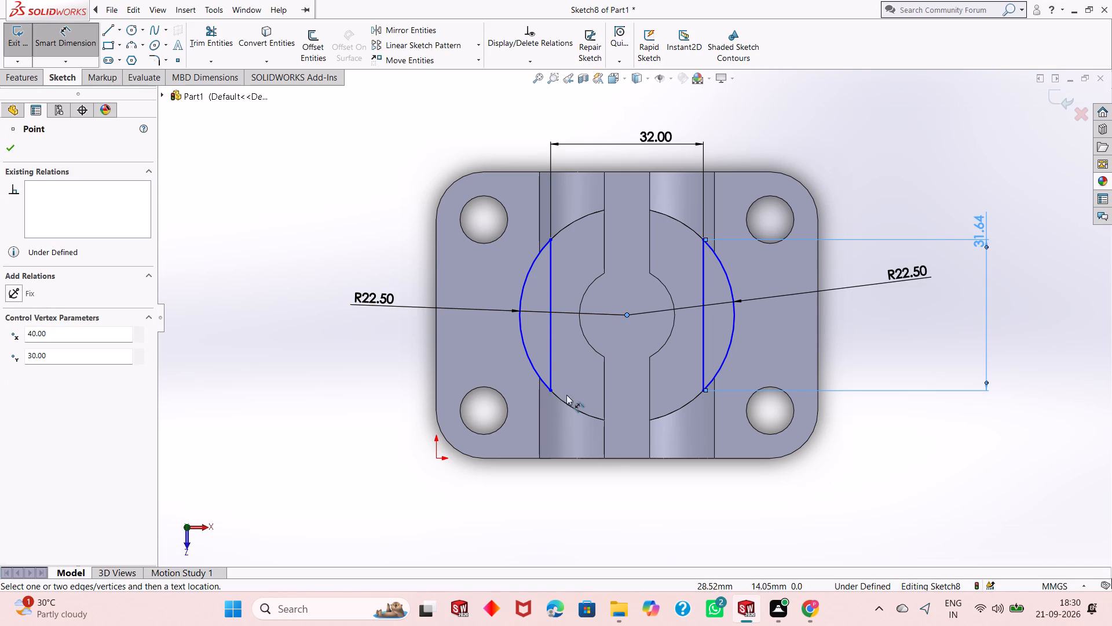
{"action": "left_click", "coordinate": [550, 391]}
{"action": "left_click", "coordinate": [583, 503]}
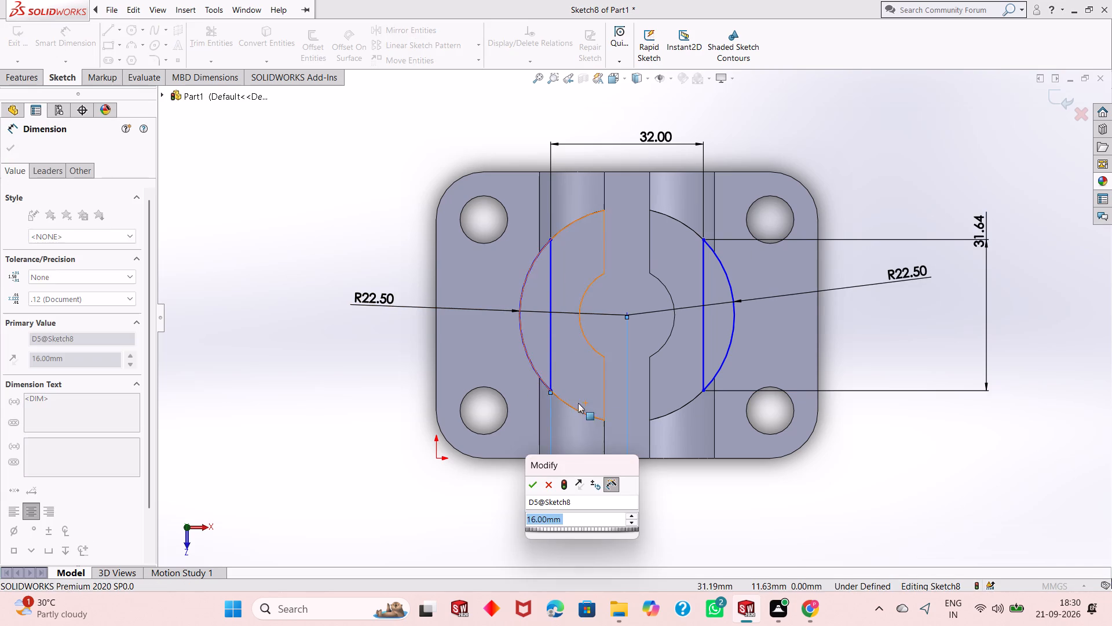
{"action": "left_click", "coordinate": [531, 483]}
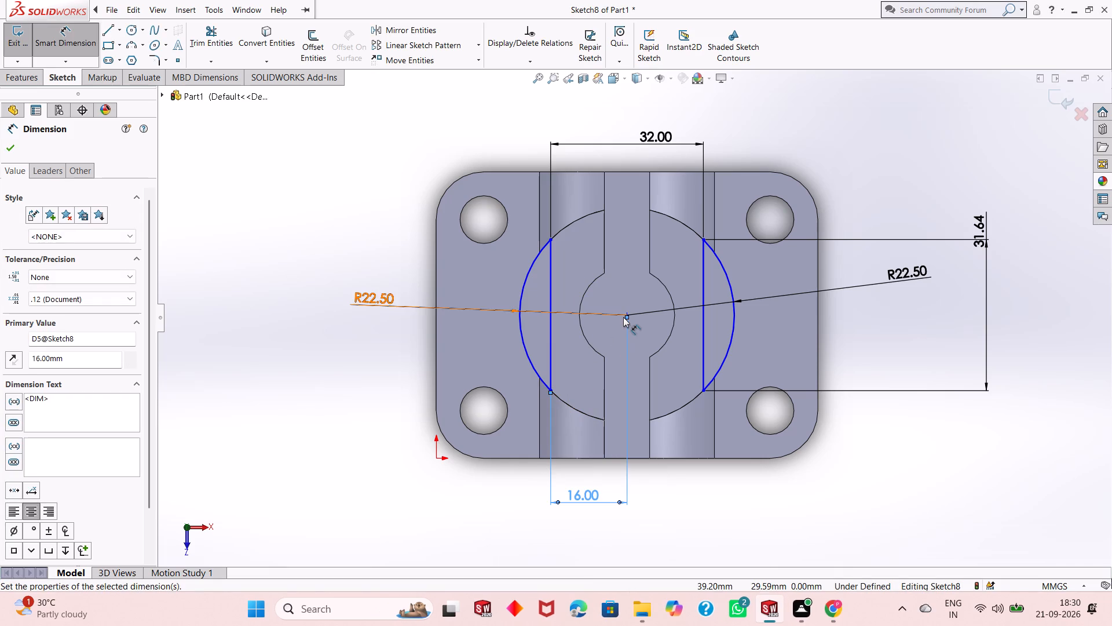
Dimension the vertical distance from the arcs' centre point to the right line's upper endpoint, placing it beside the base and keeping its value.
{"action": "left_click", "coordinate": [627, 314]}
{"action": "left_click", "coordinate": [702, 239]}
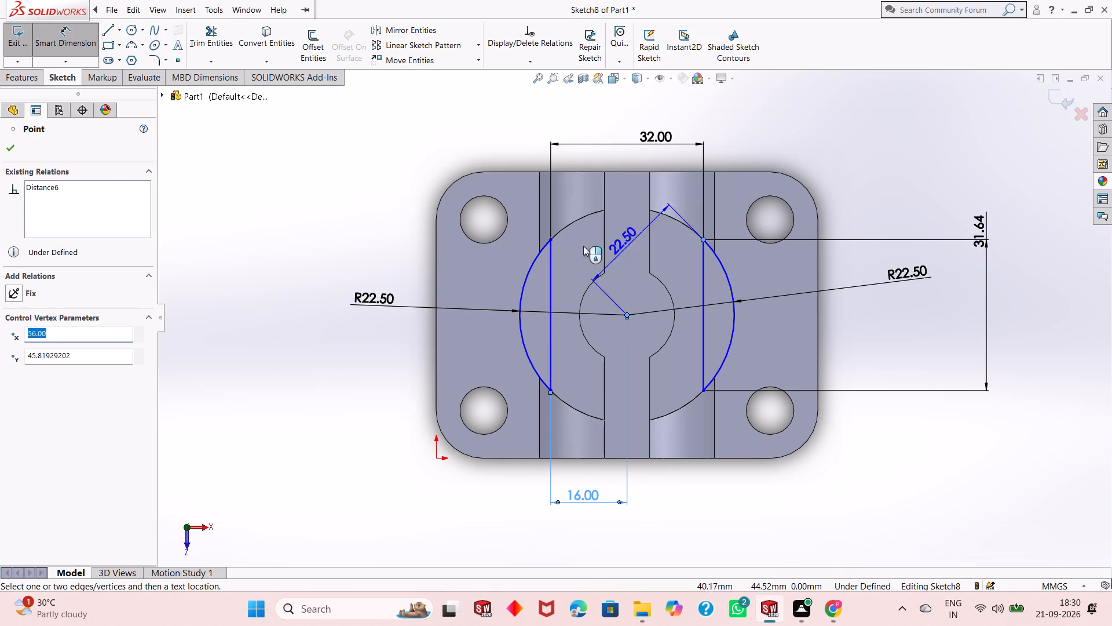
{"action": "left_click", "coordinate": [339, 241]}
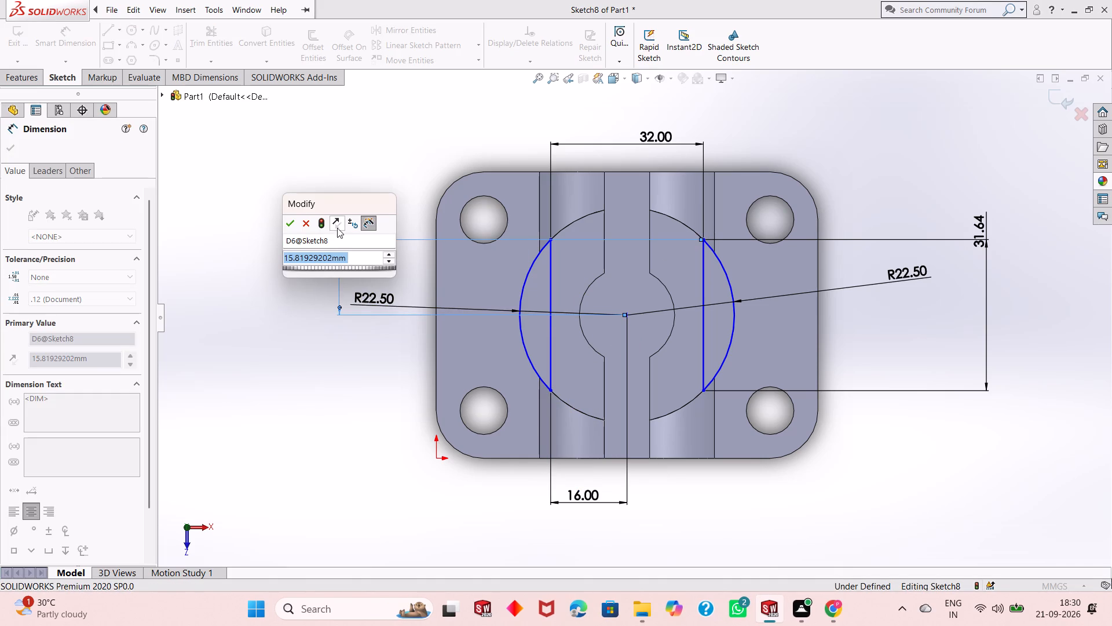
{"action": "left_click", "coordinate": [293, 225]}
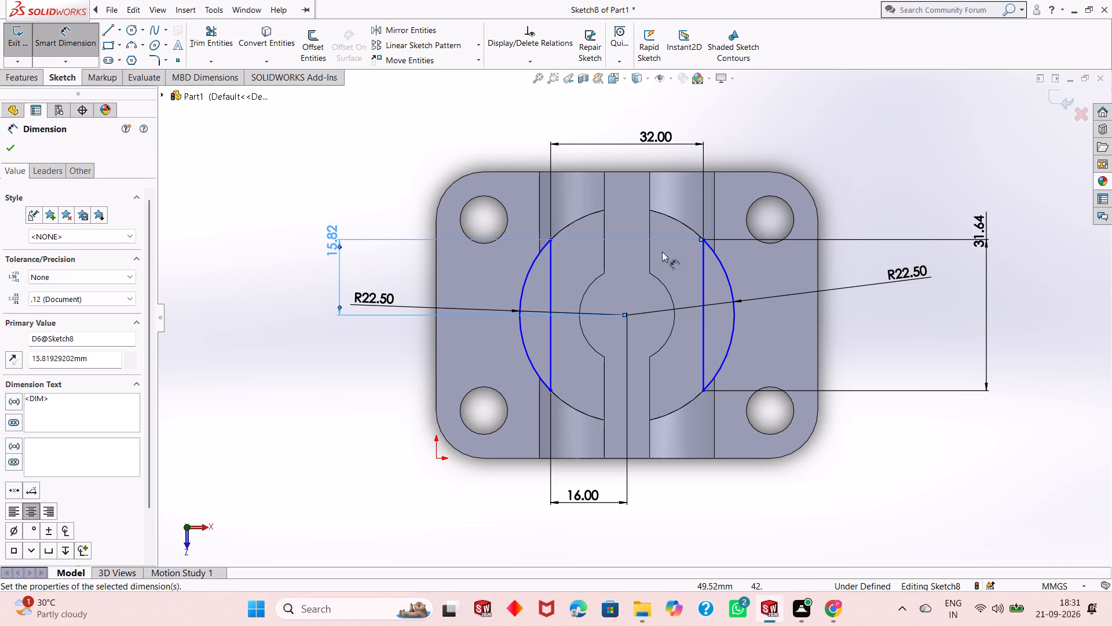
Dimension the vertical distance between the left line's upper endpoint and the right line's lower endpoint, keeping its value.
{"action": "left_click", "coordinate": [548, 240]}
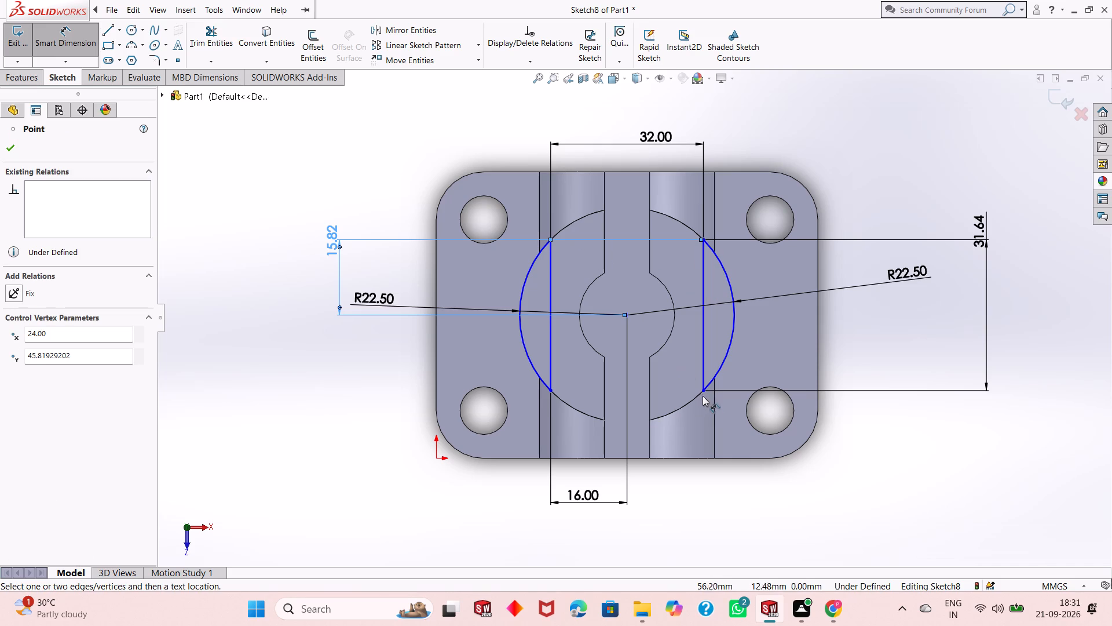
{"action": "left_click", "coordinate": [701, 391]}
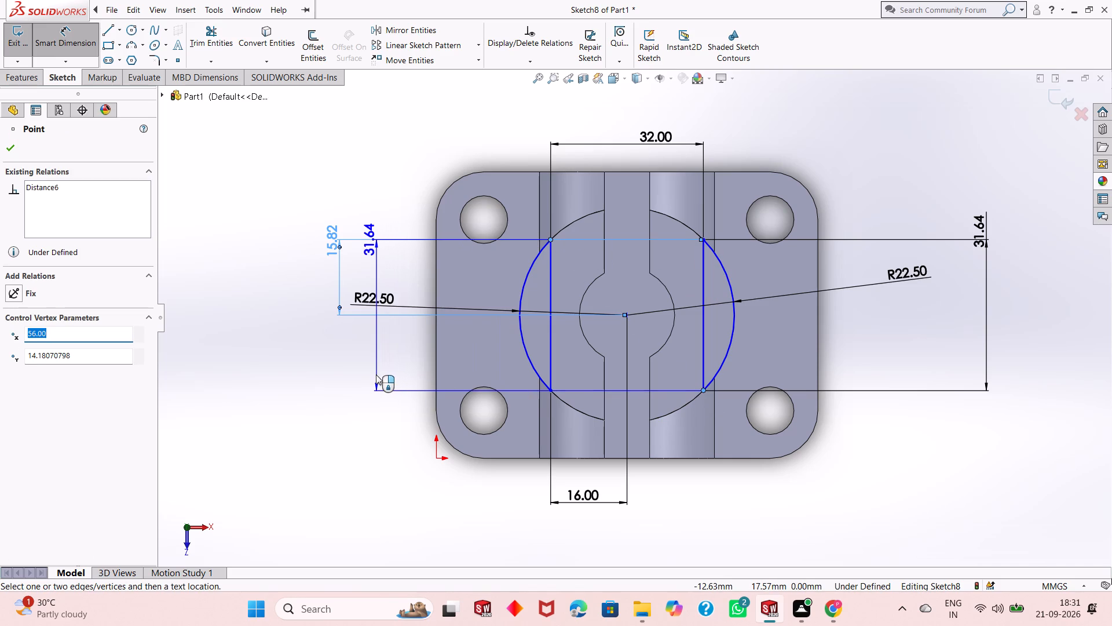
{"action": "left_click", "coordinate": [376, 374]}
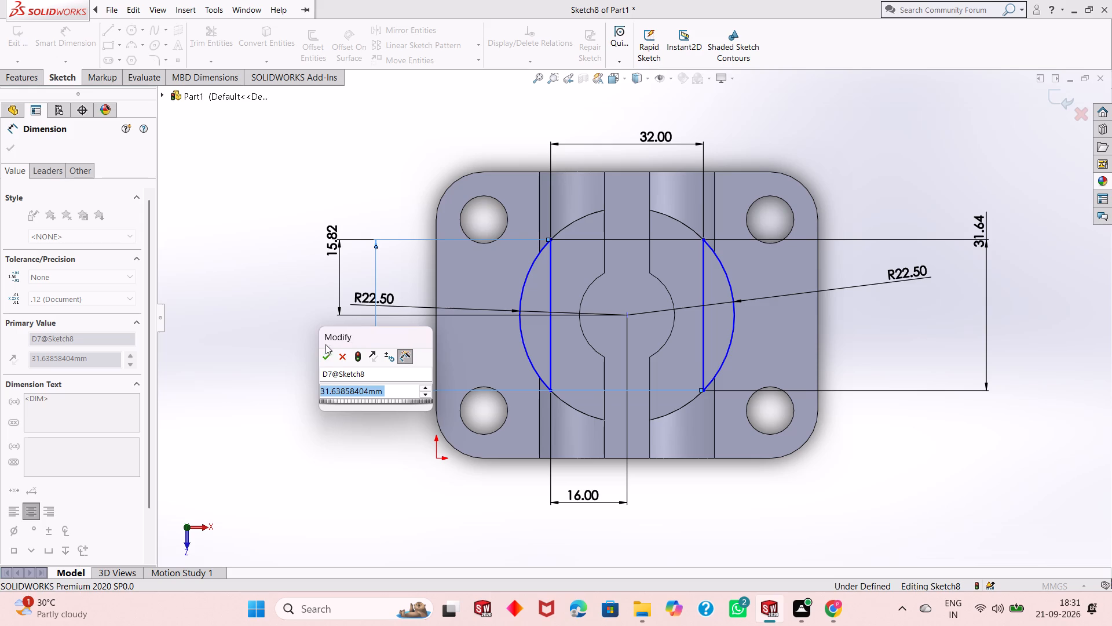
{"action": "left_click", "coordinate": [326, 354]}
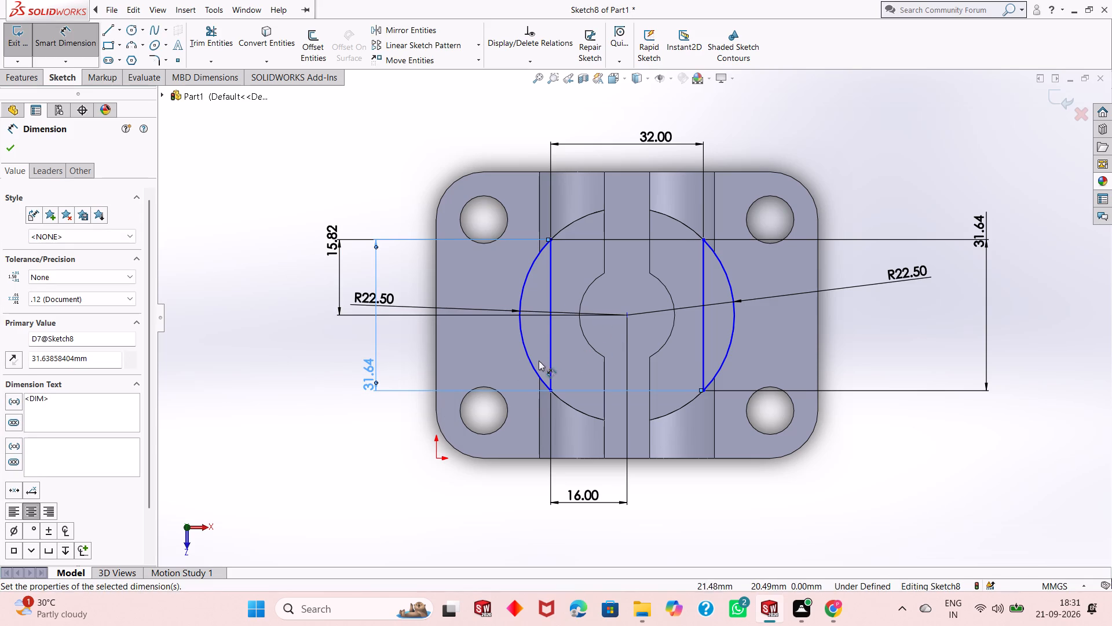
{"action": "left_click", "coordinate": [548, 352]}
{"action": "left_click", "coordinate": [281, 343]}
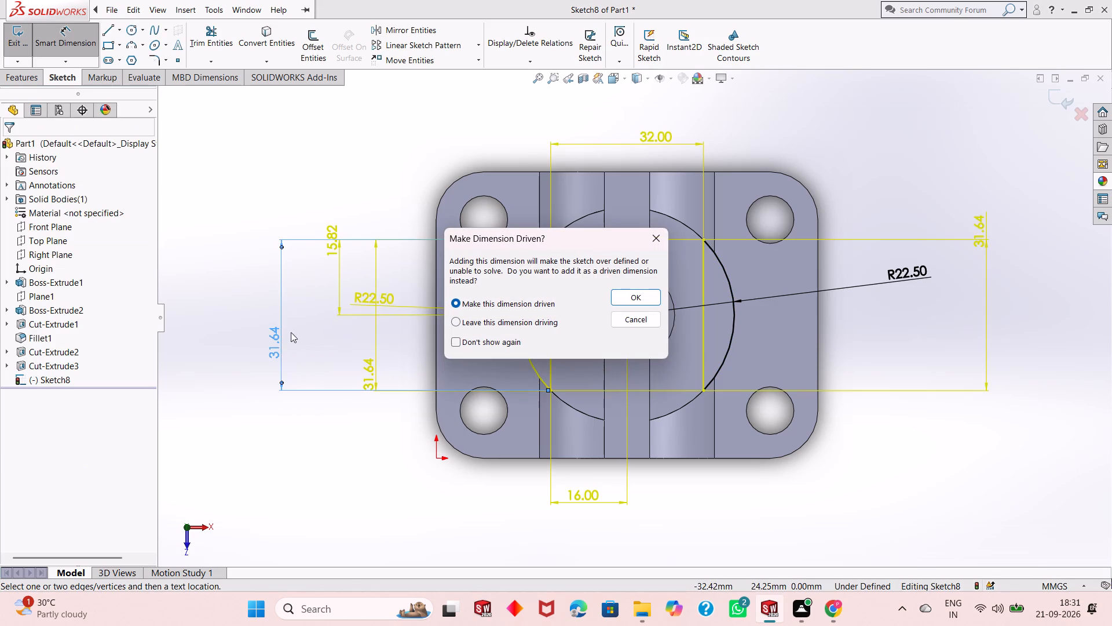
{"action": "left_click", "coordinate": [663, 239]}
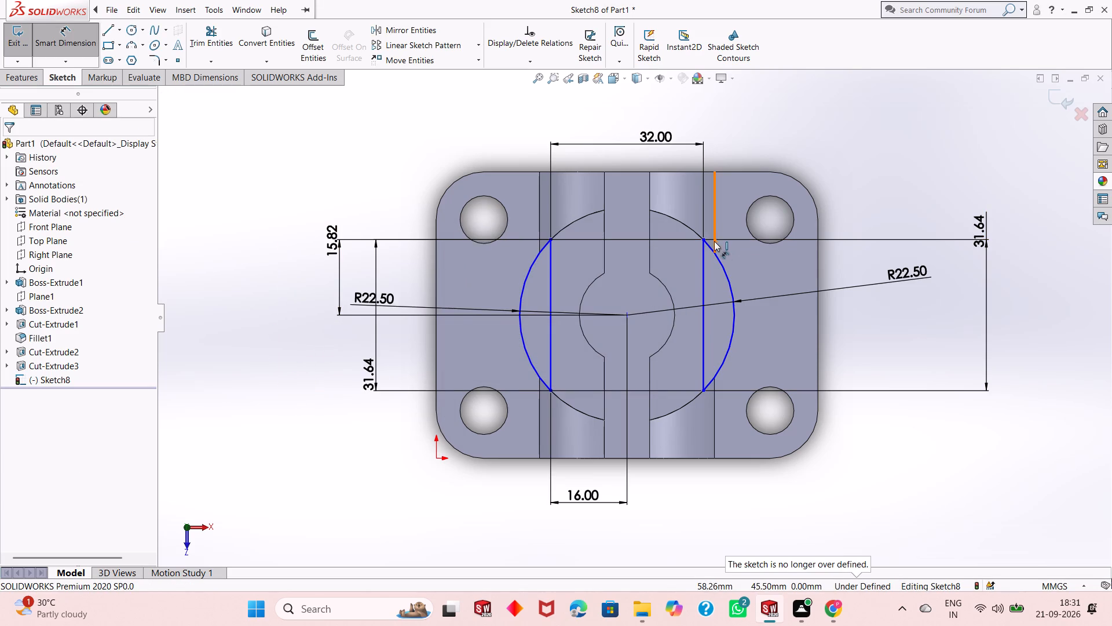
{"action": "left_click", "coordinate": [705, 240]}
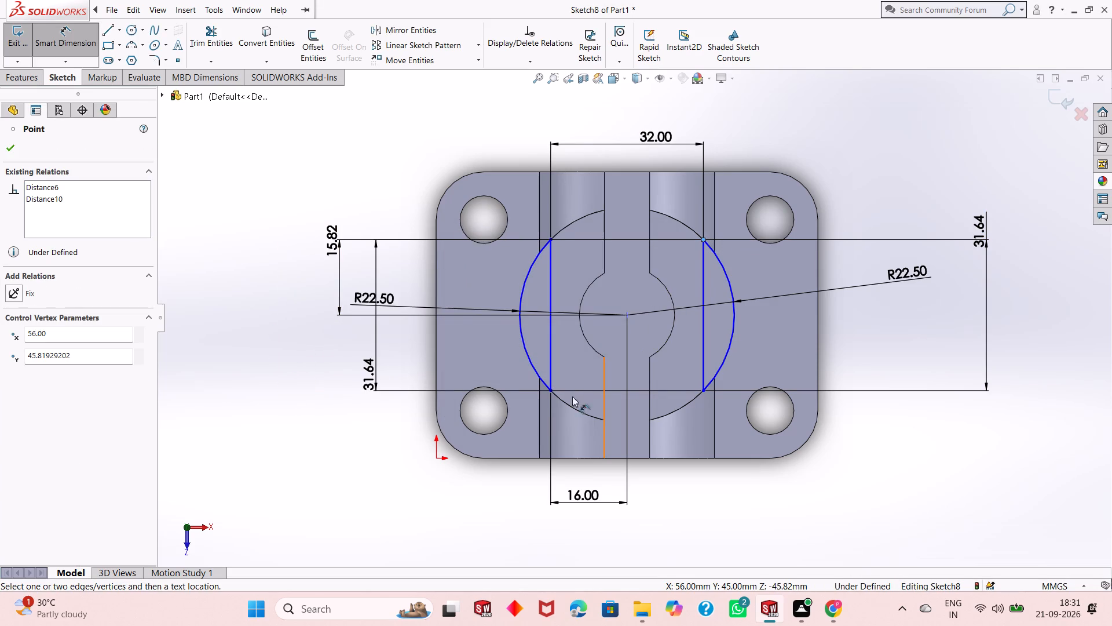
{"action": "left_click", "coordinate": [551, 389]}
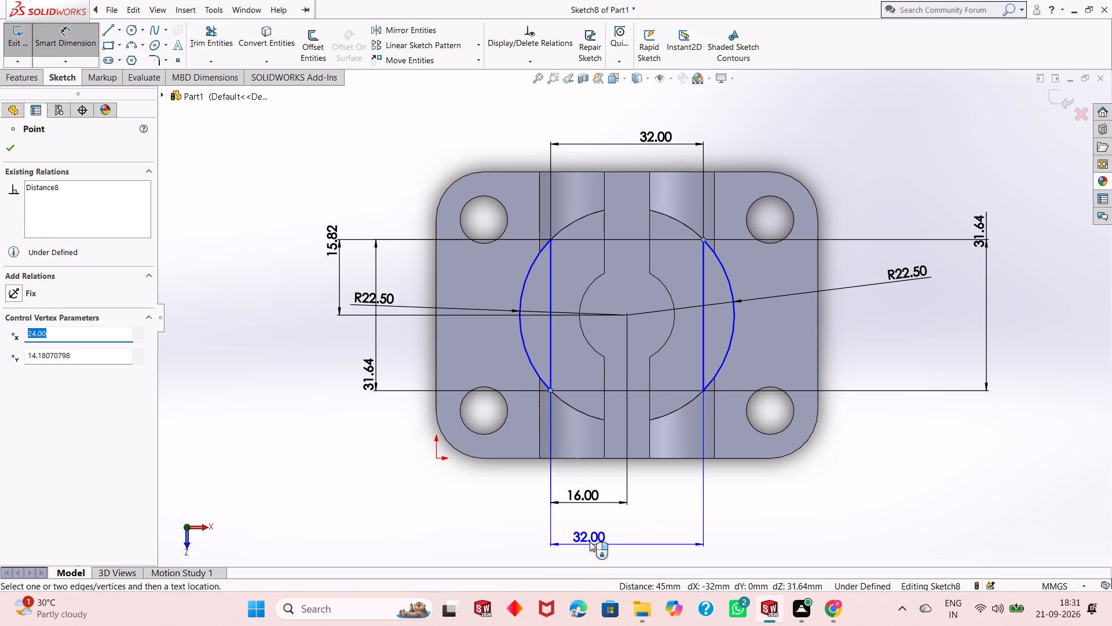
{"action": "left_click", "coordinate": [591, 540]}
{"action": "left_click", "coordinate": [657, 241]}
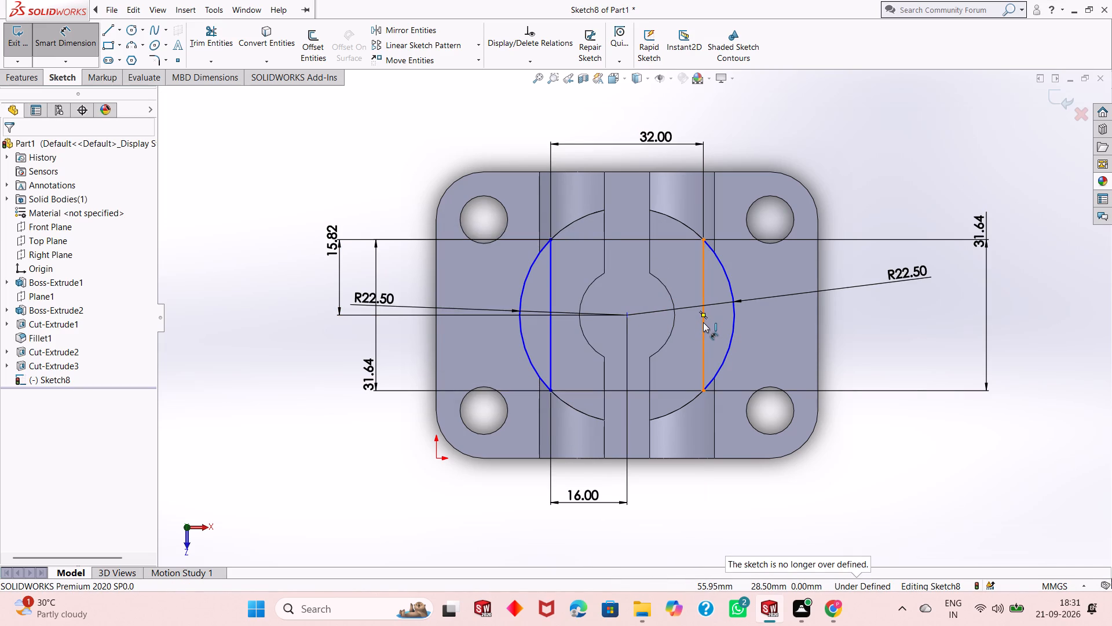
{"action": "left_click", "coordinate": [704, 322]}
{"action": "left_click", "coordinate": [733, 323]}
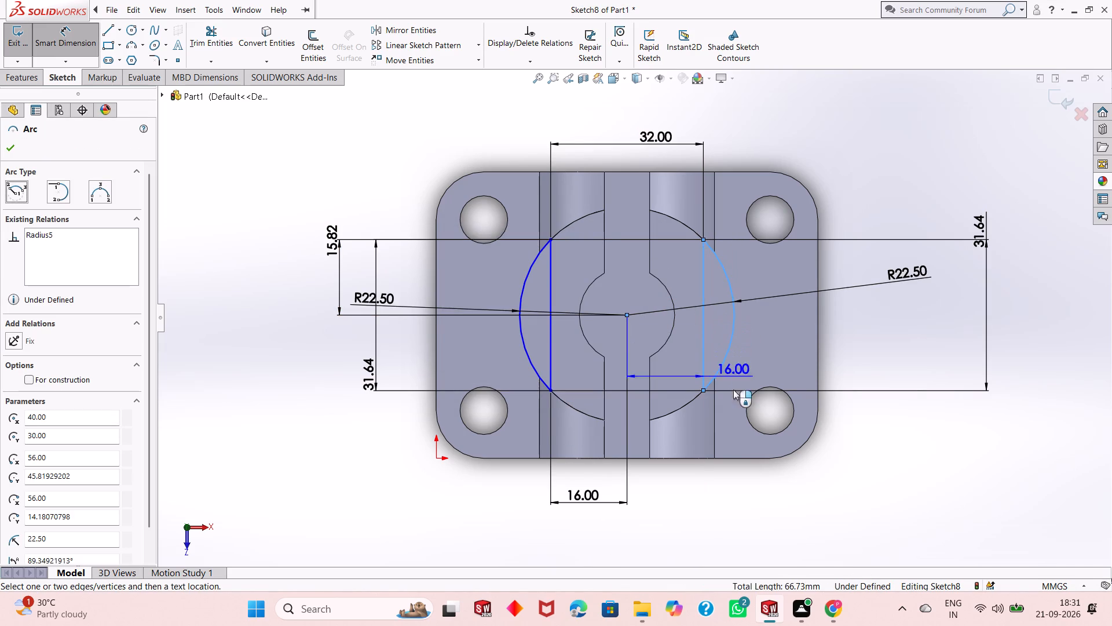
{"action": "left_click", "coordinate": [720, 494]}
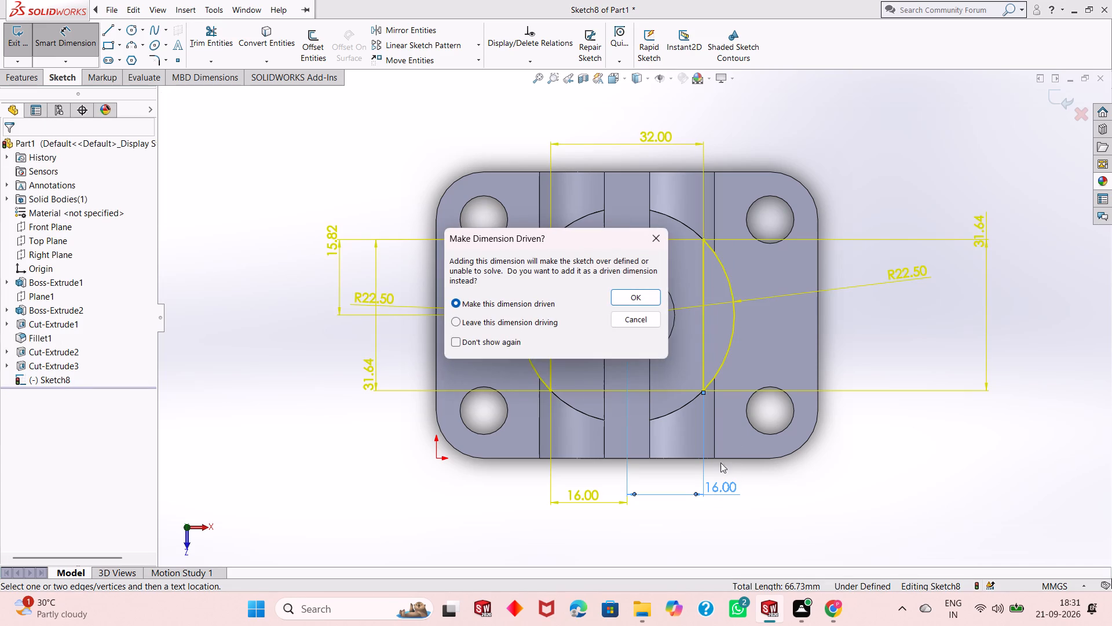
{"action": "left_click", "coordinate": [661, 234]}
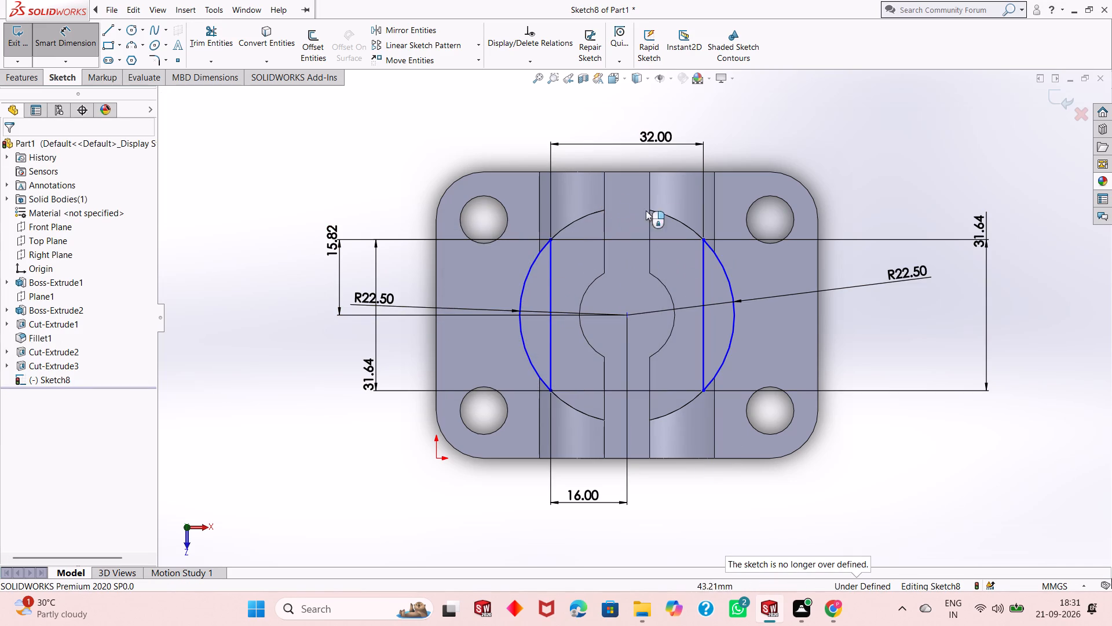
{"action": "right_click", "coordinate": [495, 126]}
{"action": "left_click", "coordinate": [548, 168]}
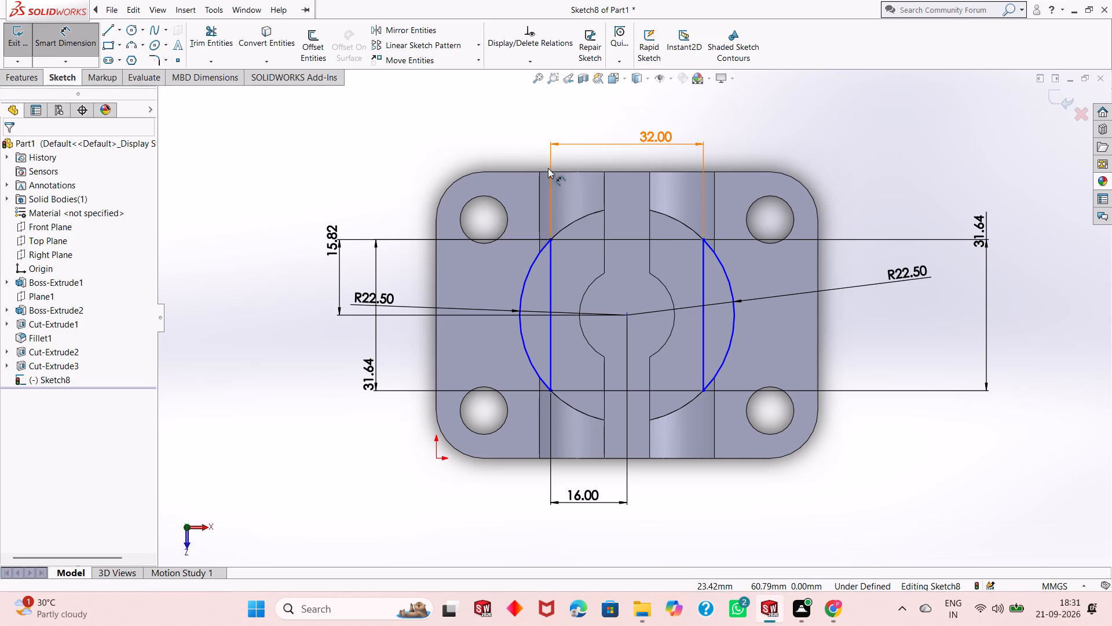
Cut-extrude the two side segments on the cylinder's top as a blind cut 16 mm deep.
{"action": "middle_click_drag", "start_coordinate": [620, 373], "coordinate": [628, 235]}
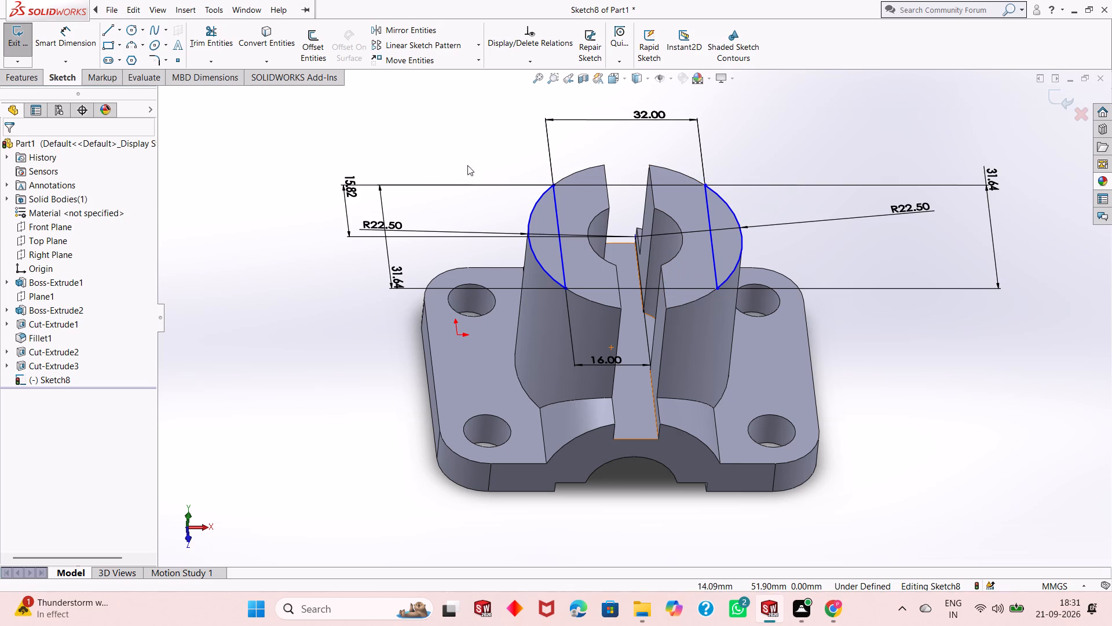
{"action": "left_click", "coordinate": [36, 81]}
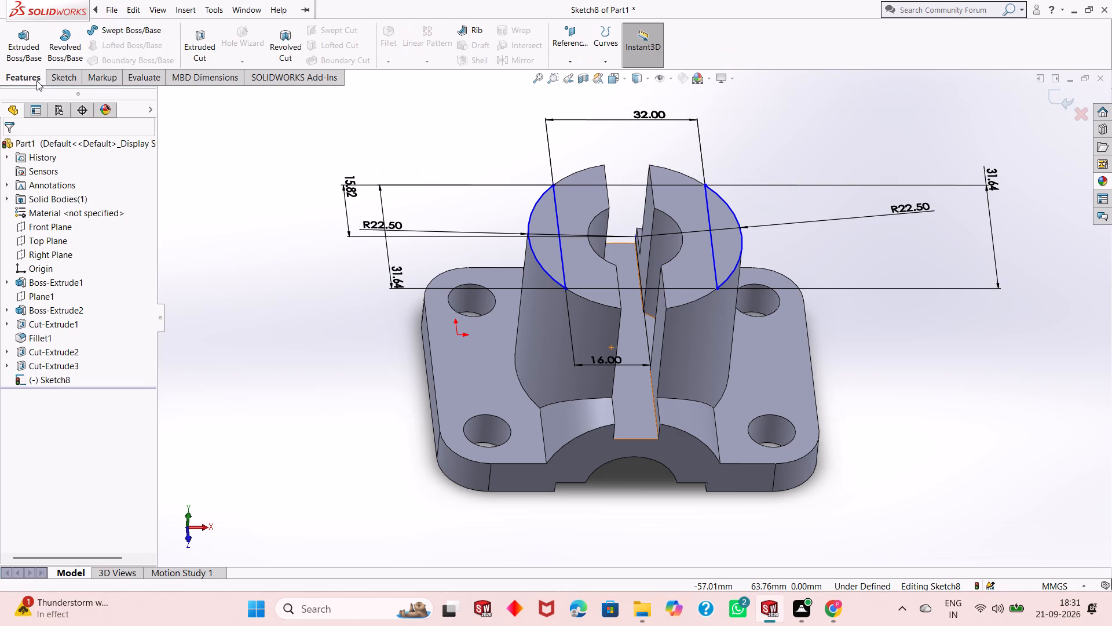
{"action": "left_click", "coordinate": [206, 52]}
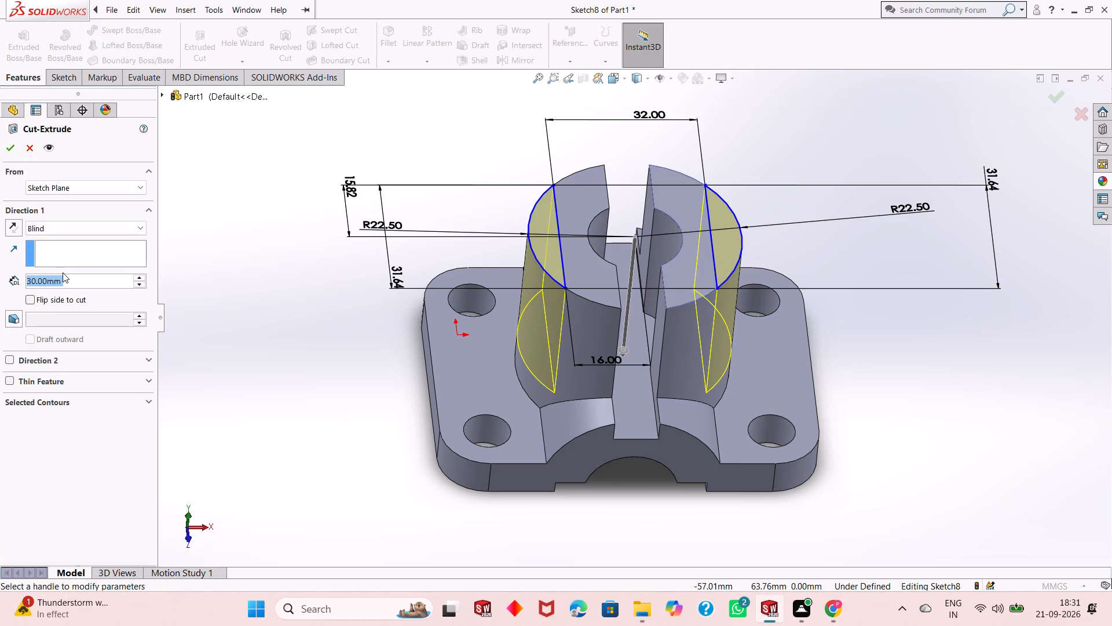
{"action": "key", "text": "1"}
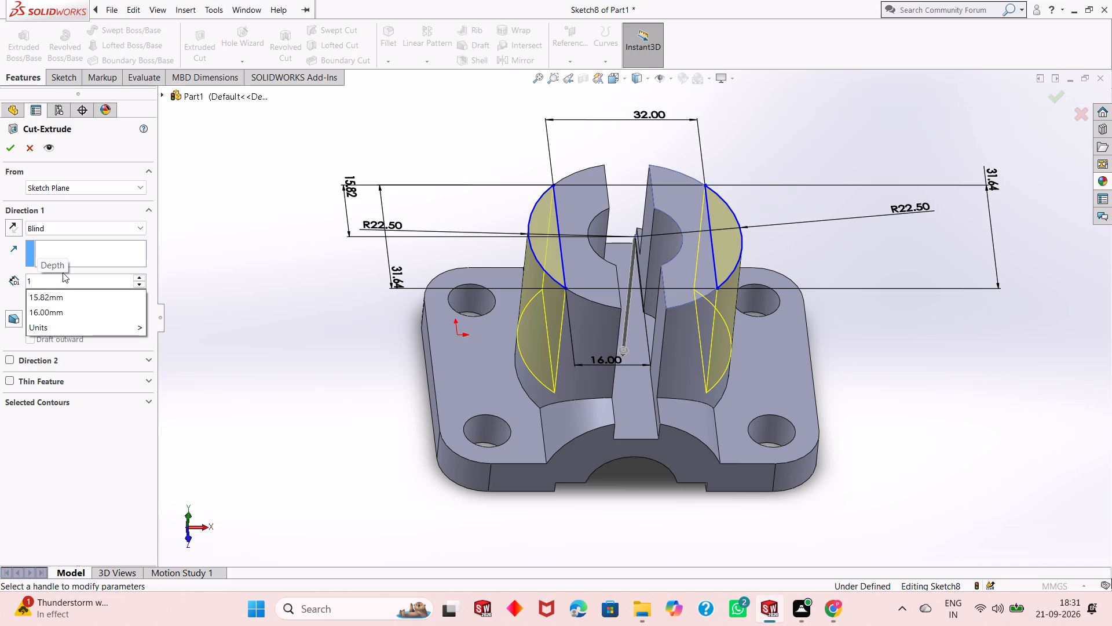
{"action": "key", "text": "Return"}
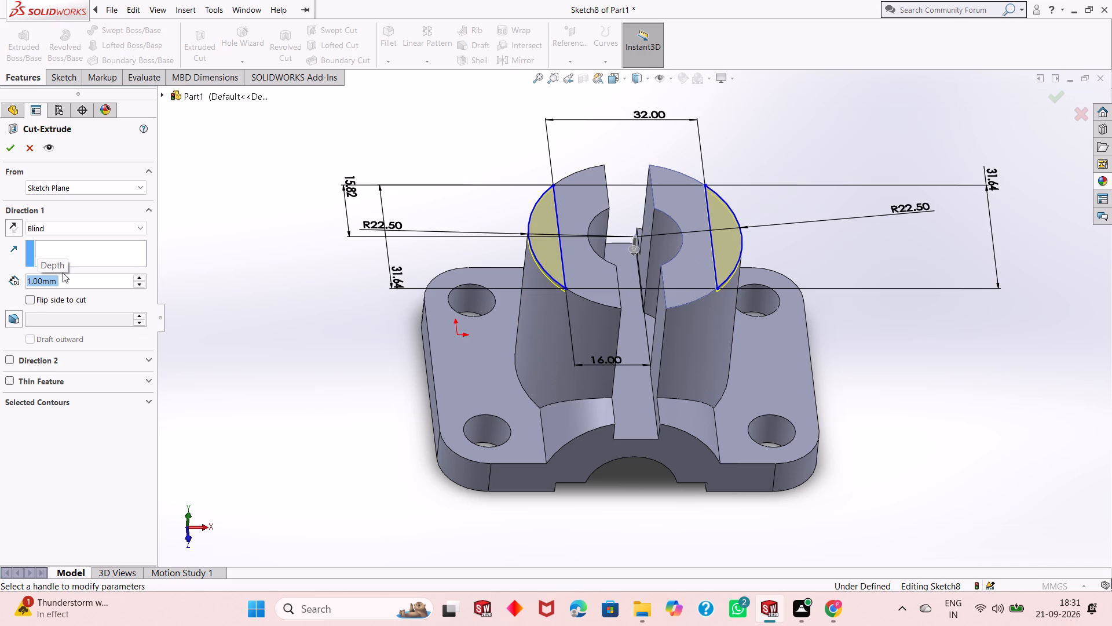
{"action": "type", "text": "16"}
{"action": "key", "text": "Return"}
{"action": "left_click", "coordinate": [5, 143]}
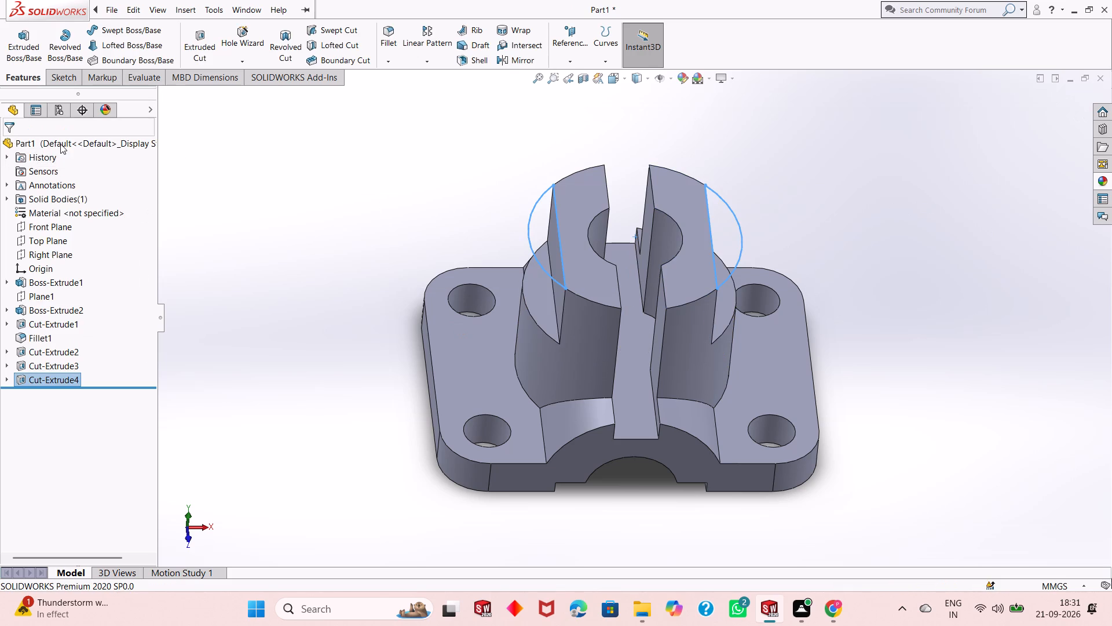
Start a new sketch on the flat vertical face cut into the +X side of the cylinder, viewed square on.
{"action": "scroll", "coordinate": [632, 294], "scroll_direction": "up", "scroll_amount": 1}
{"action": "left_click", "coordinate": [806, 212]}
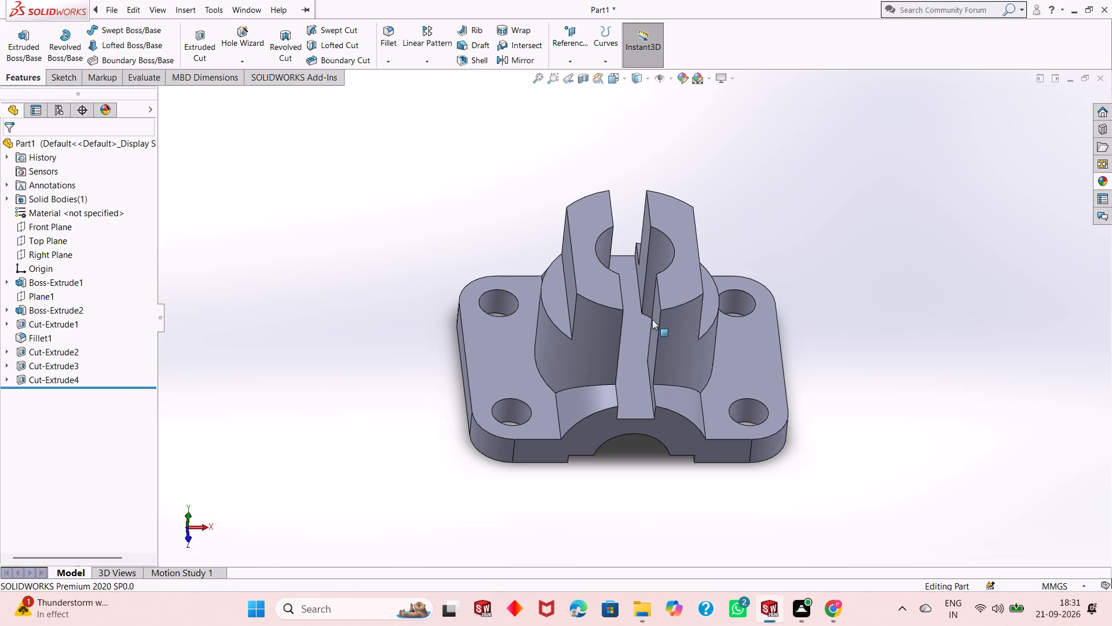
{"action": "middle_click_drag", "start_coordinate": [639, 340], "coordinate": [571, 270]}
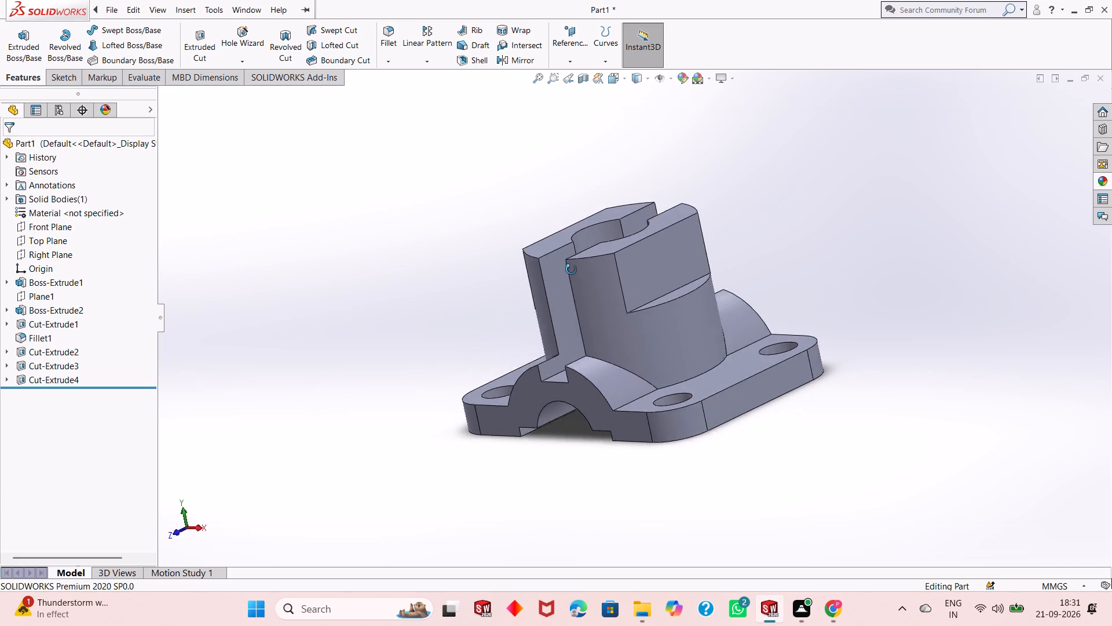
{"action": "middle_click_drag", "start_coordinate": [571, 270], "coordinate": [623, 266]}
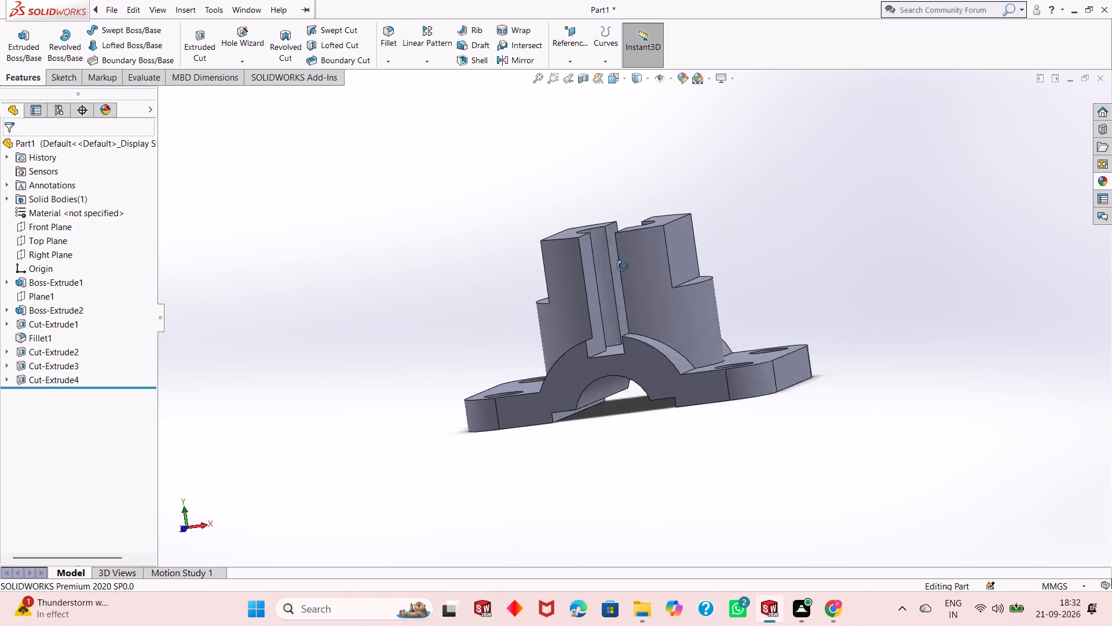
{"action": "middle_click_drag", "start_coordinate": [623, 266], "coordinate": [555, 337]}
{"action": "left_click", "coordinate": [667, 277]}
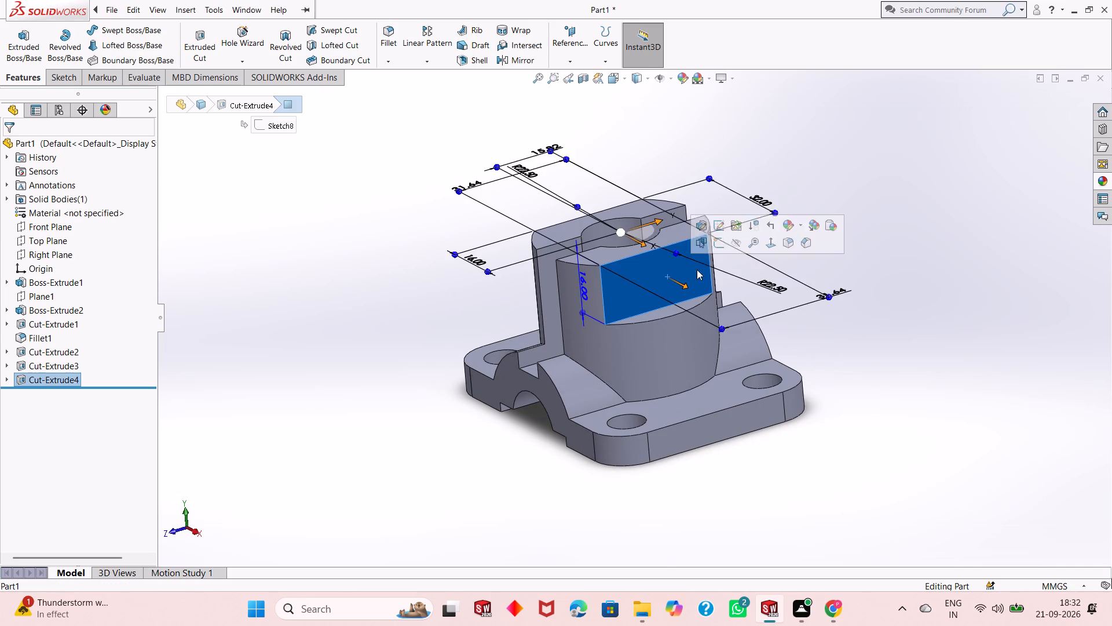
{"action": "left_click", "coordinate": [721, 242]}
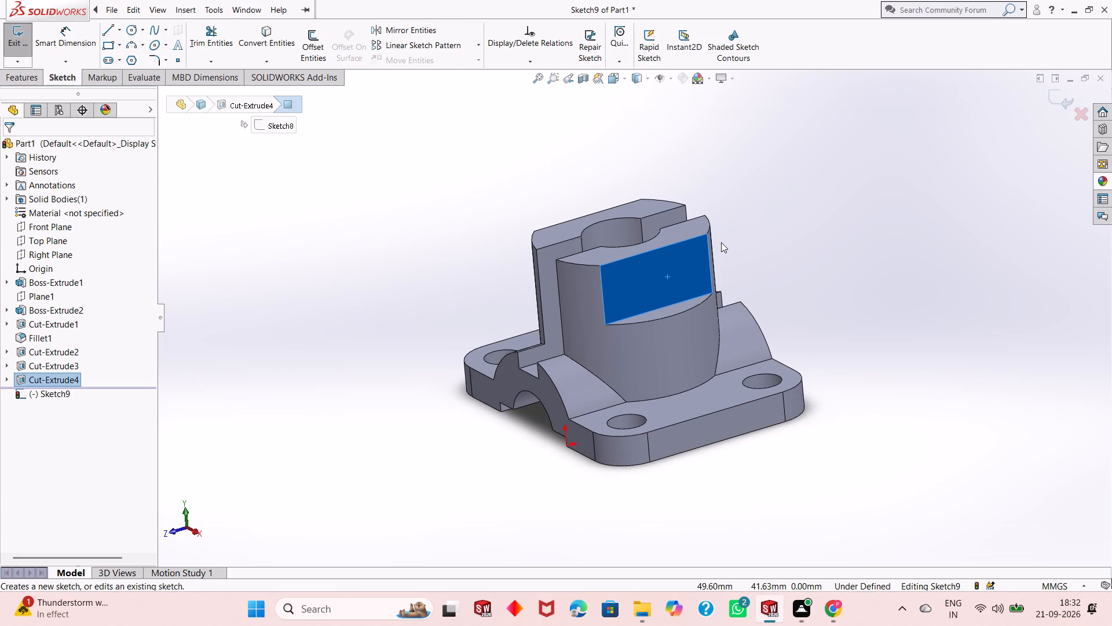
{"action": "key", "text": "ctrl+8"}
{"action": "left_click", "coordinate": [867, 189]}
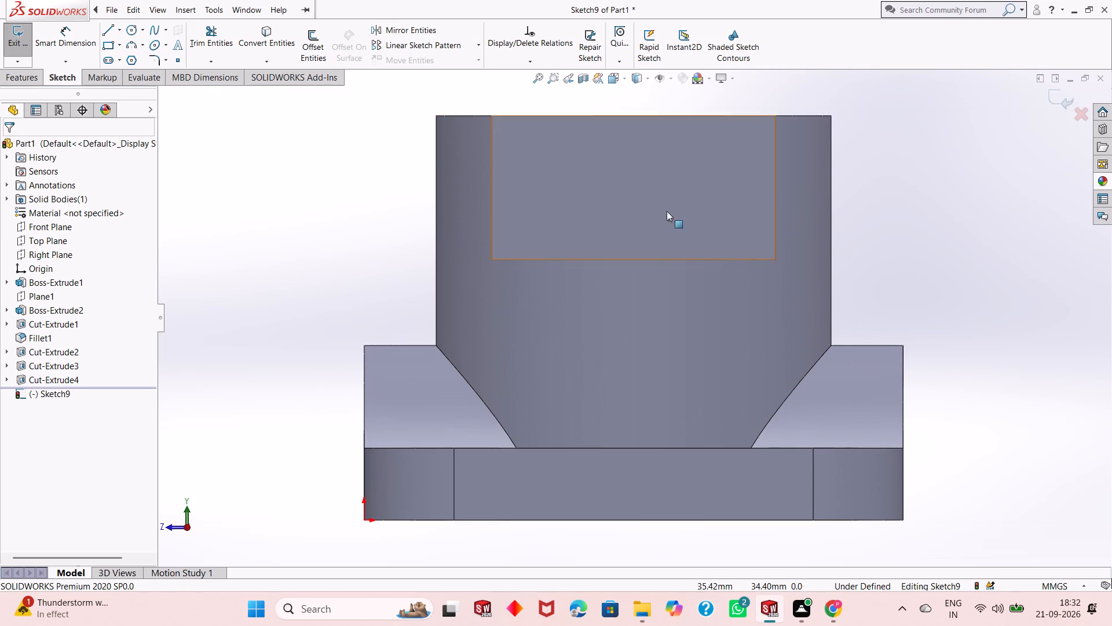
Draw a circle about 6.7 mm in diameter at the centre of the flat rectangular face.
{"action": "scroll", "coordinate": [630, 211], "scroll_direction": "up", "scroll_amount": 2}
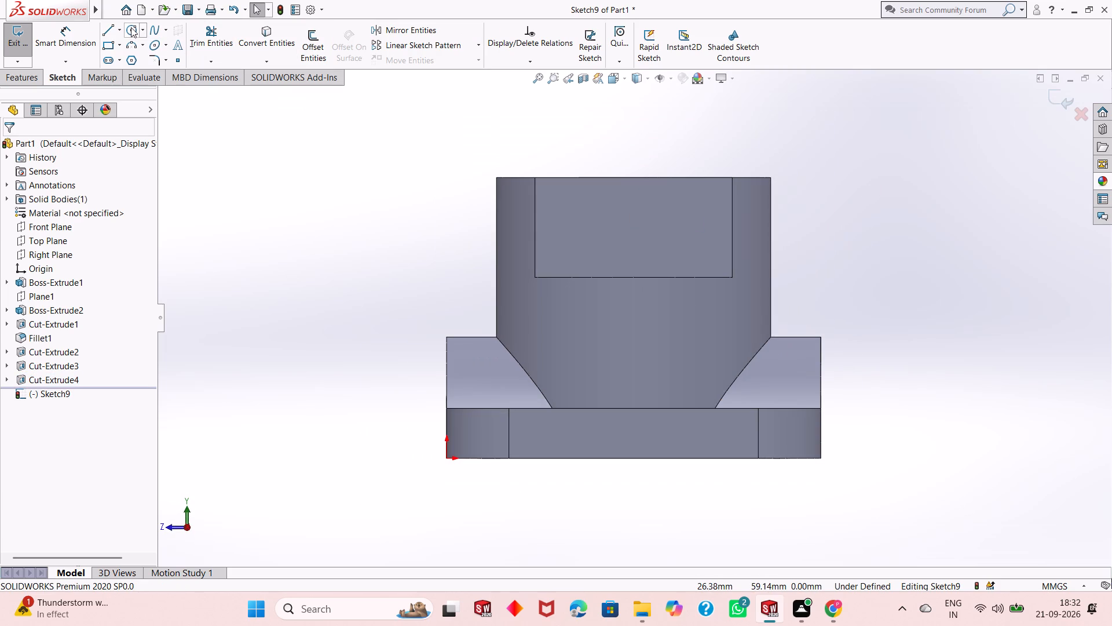
{"action": "left_click", "coordinate": [129, 27]}
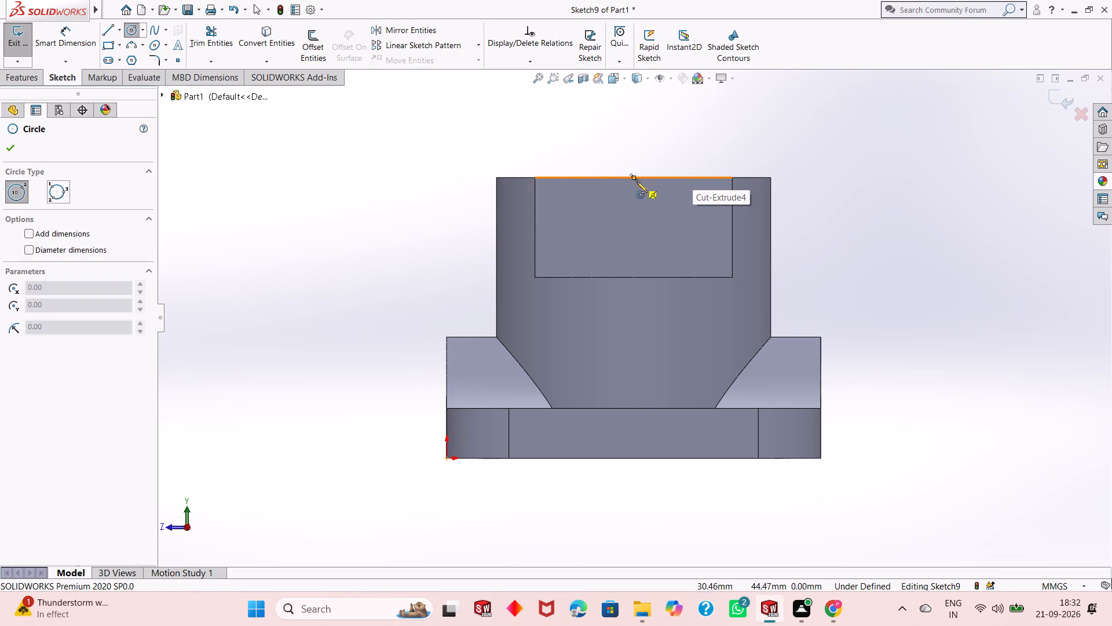
{"action": "left_click", "coordinate": [633, 230]}
{"action": "left_click", "coordinate": [654, 229]}
{"action": "right_click", "coordinate": [654, 229]}
{"action": "left_click", "coordinate": [689, 236]}
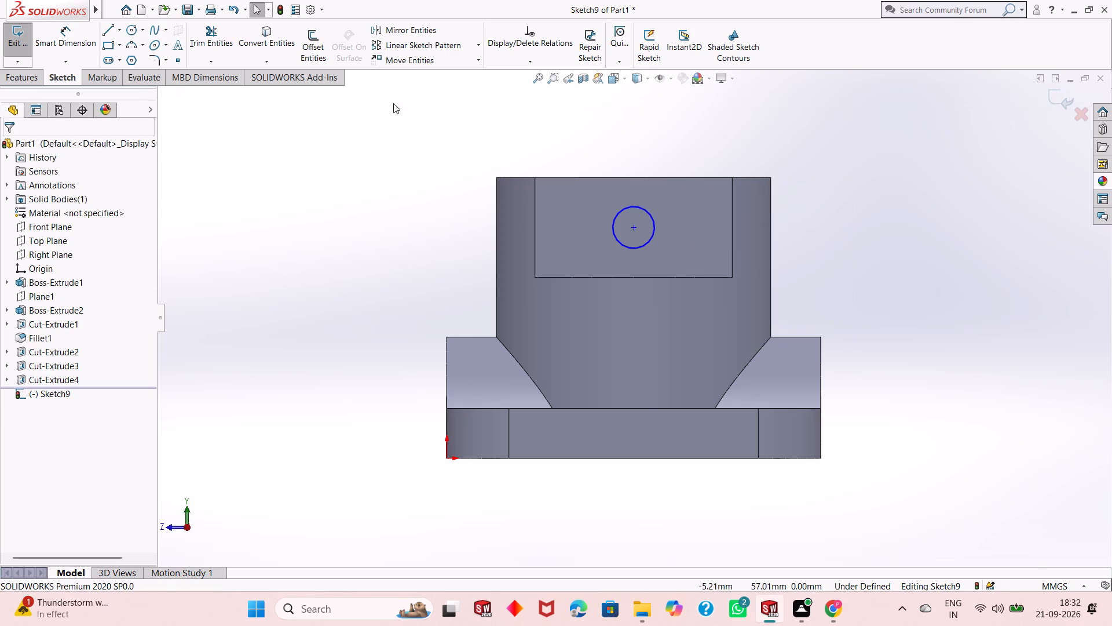
Dimension the side-hole circle's diameter as 6 mm.
{"action": "left_click", "coordinate": [67, 41]}
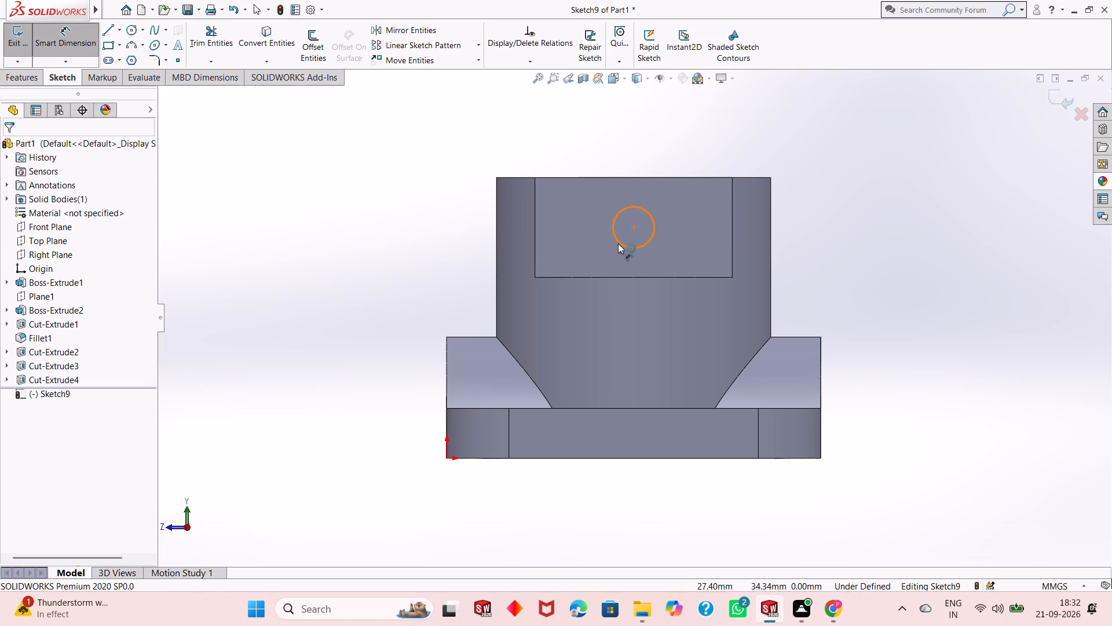
{"action": "left_click", "coordinate": [619, 243]}
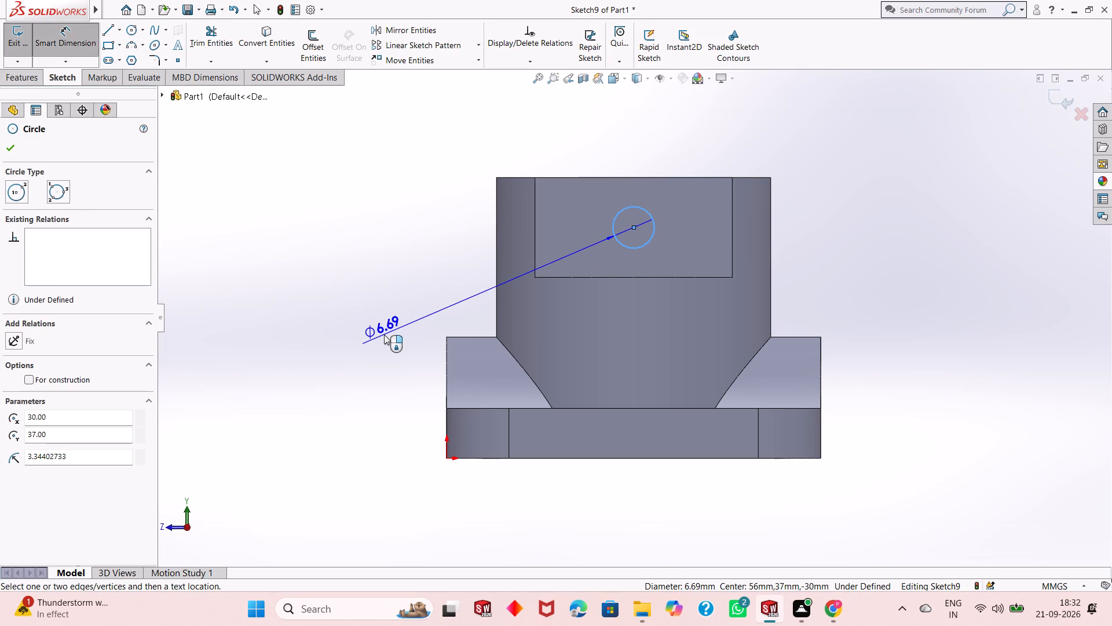
{"action": "left_click", "coordinate": [384, 334]}
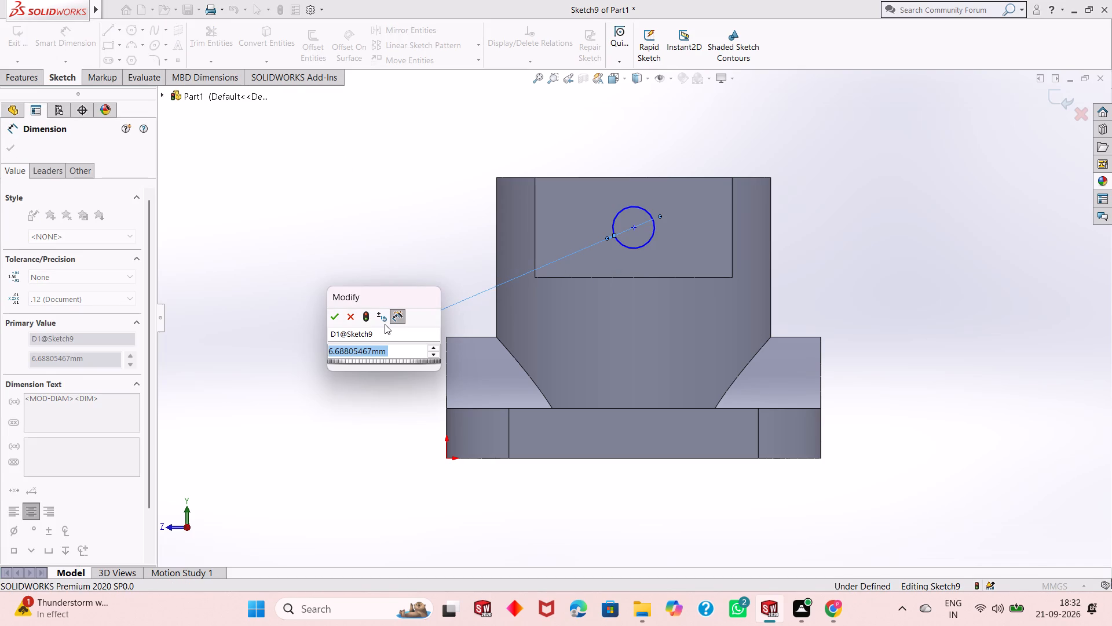
{"action": "key", "text": "6"}
{"action": "key", "text": "Return"}
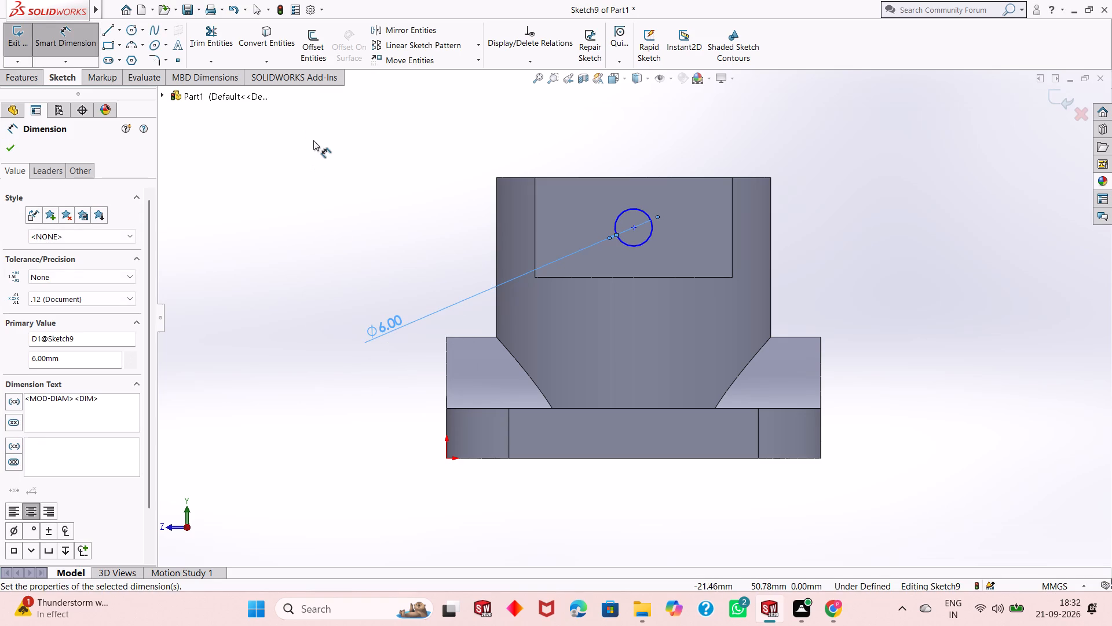
Dimension the vertical distance between the circle's centre and the flat face's top edge, keeping its value.
{"action": "left_click", "coordinate": [635, 229]}
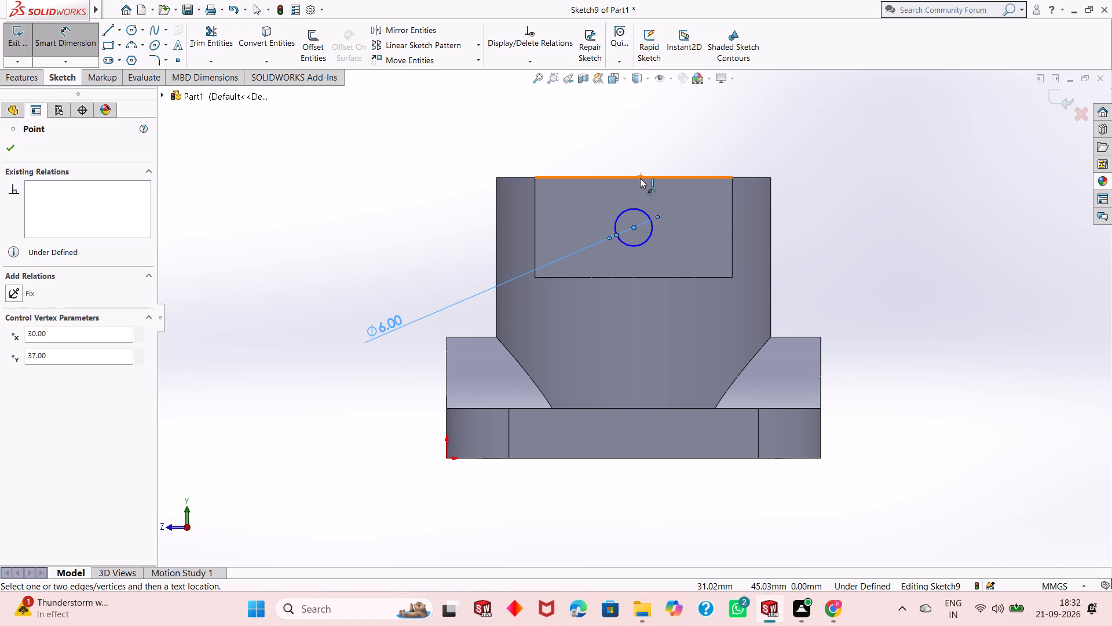
{"action": "left_click", "coordinate": [641, 179]}
{"action": "left_click", "coordinate": [329, 180]}
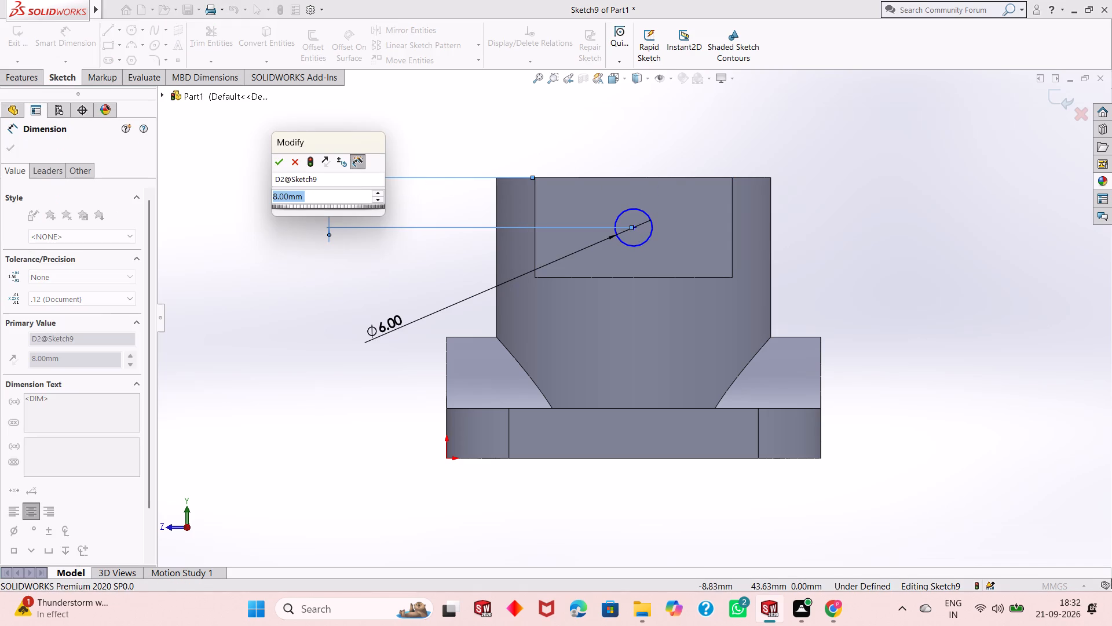
{"action": "left_click", "coordinate": [278, 158]}
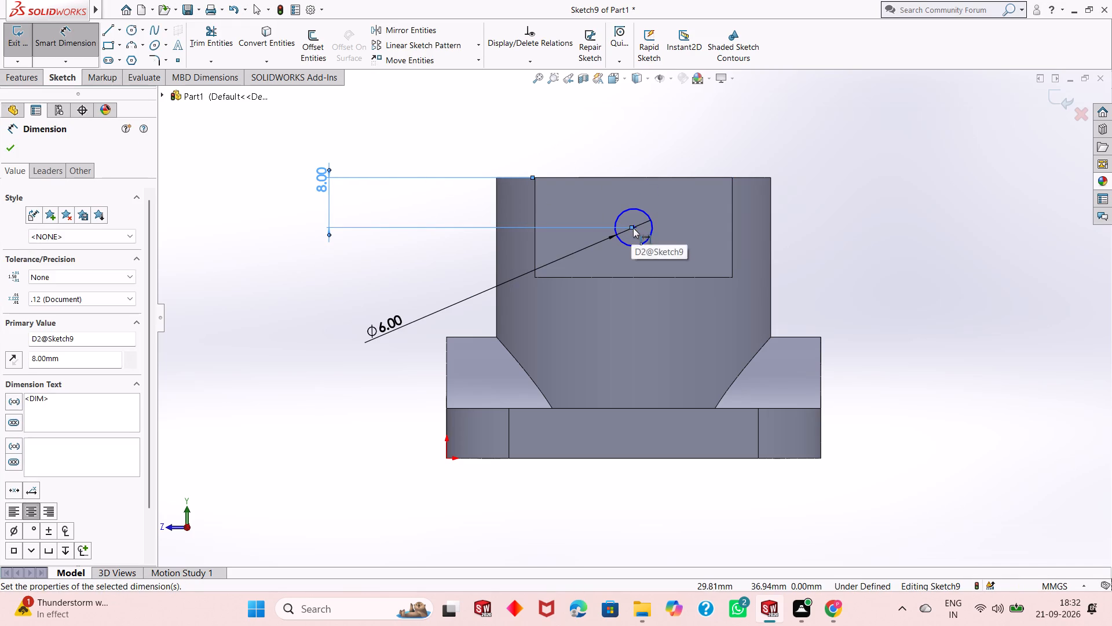
Dimension the horizontal distance between the circle's centre and the flat face's lower corner on the +Z side, keeping its value.
{"action": "left_click", "coordinate": [635, 229]}
{"action": "left_click", "coordinate": [535, 278]}
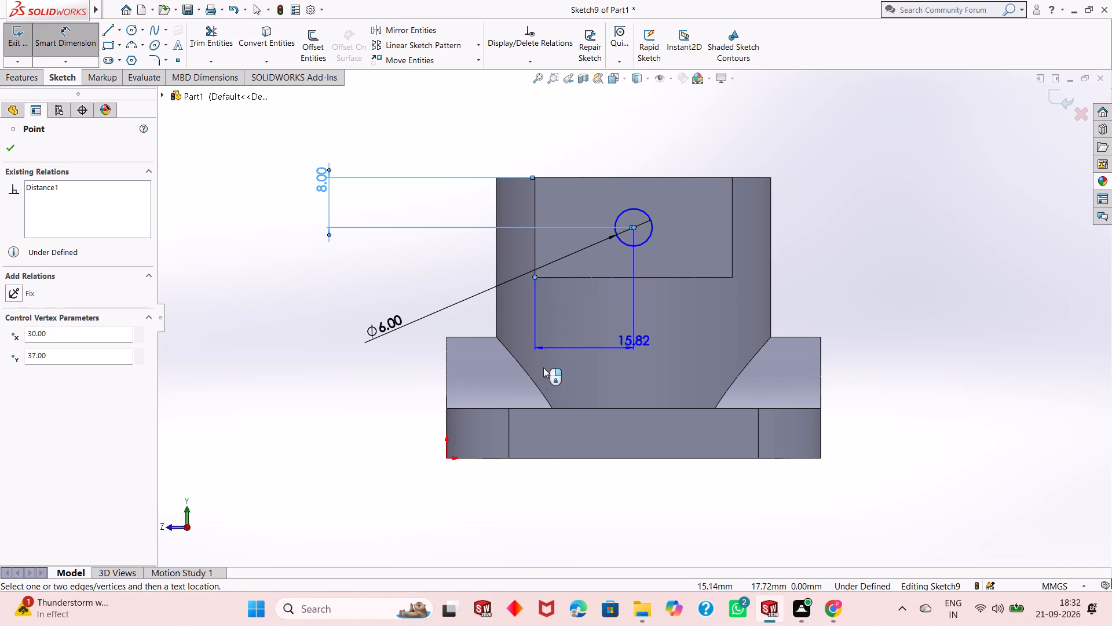
{"action": "left_click", "coordinate": [535, 475]}
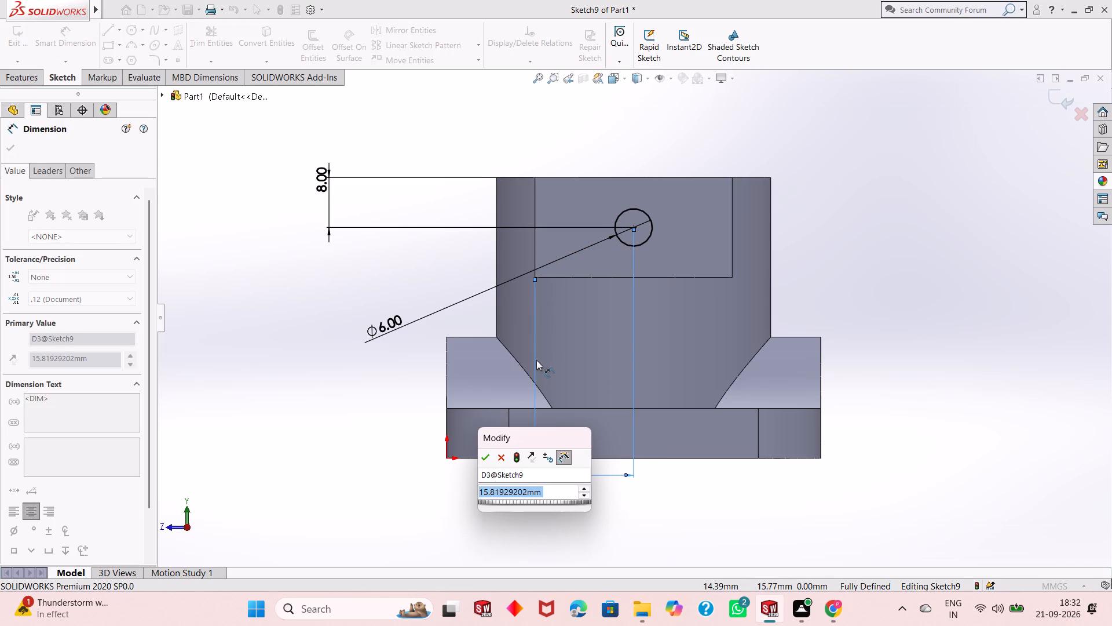
{"action": "left_click", "coordinate": [485, 456]}
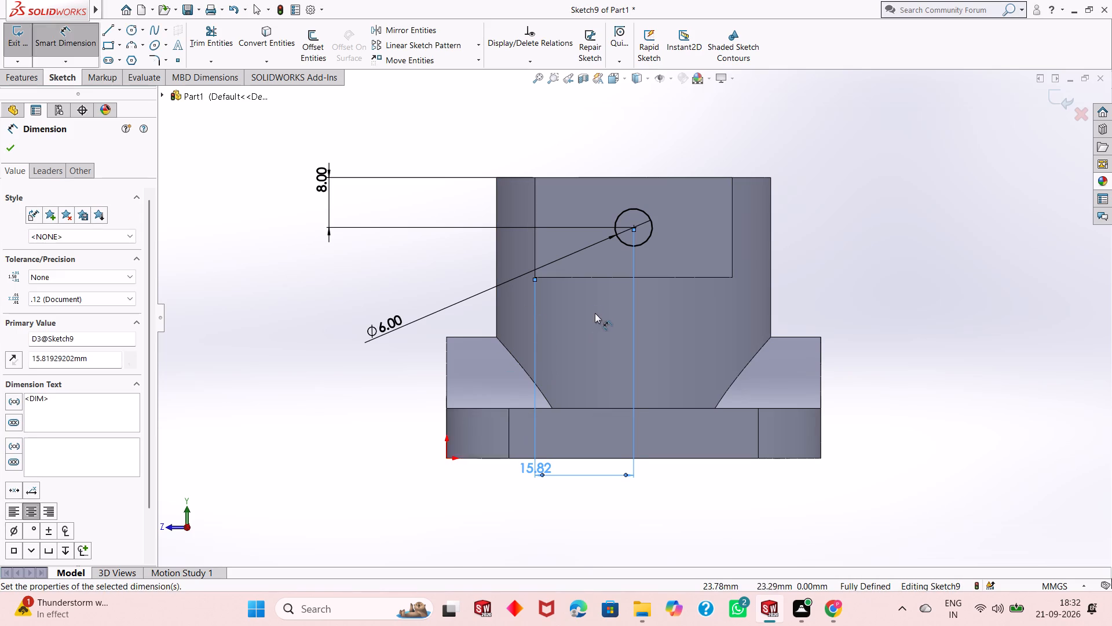
{"action": "middle_click_drag", "start_coordinate": [595, 312], "coordinate": [674, 392]}
{"action": "scroll", "coordinate": [674, 392], "scroll_direction": "up", "scroll_amount": 1}
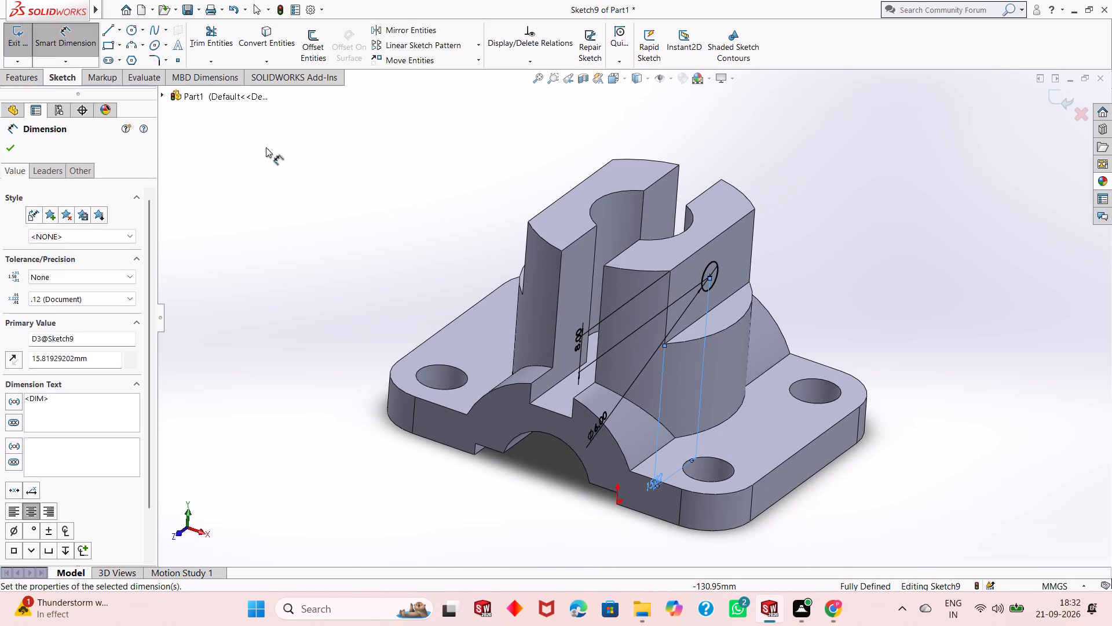
{"action": "left_click", "coordinate": [14, 148]}
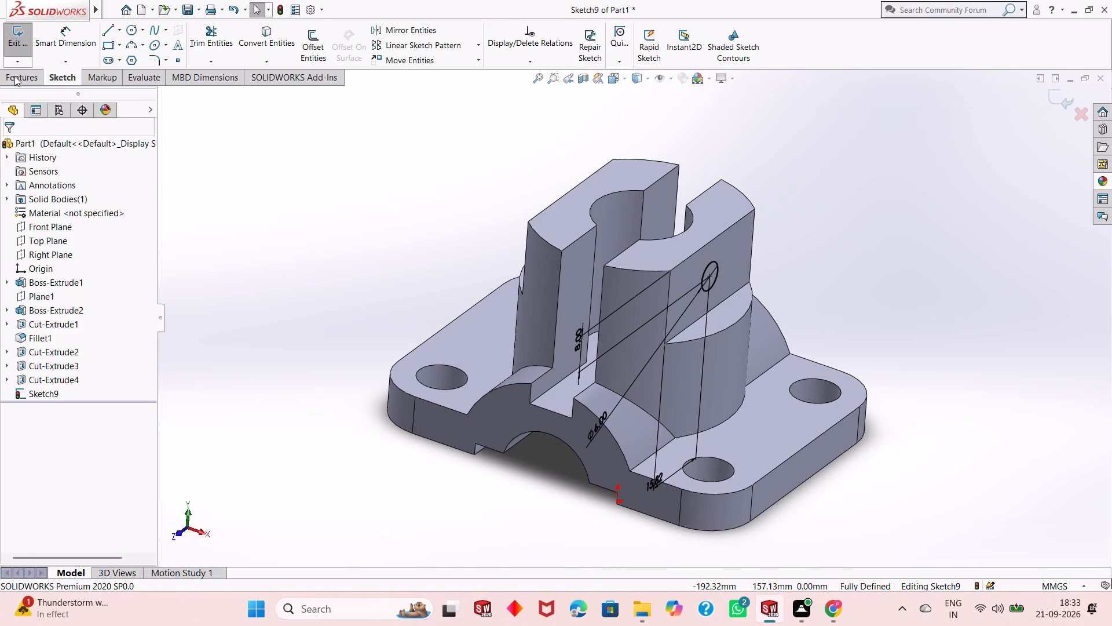
Cut-extrude the 6 mm circle Through All, across both halves of the slotted cylinder.
{"action": "left_click", "coordinate": [16, 77]}
{"action": "left_click", "coordinate": [199, 38]}
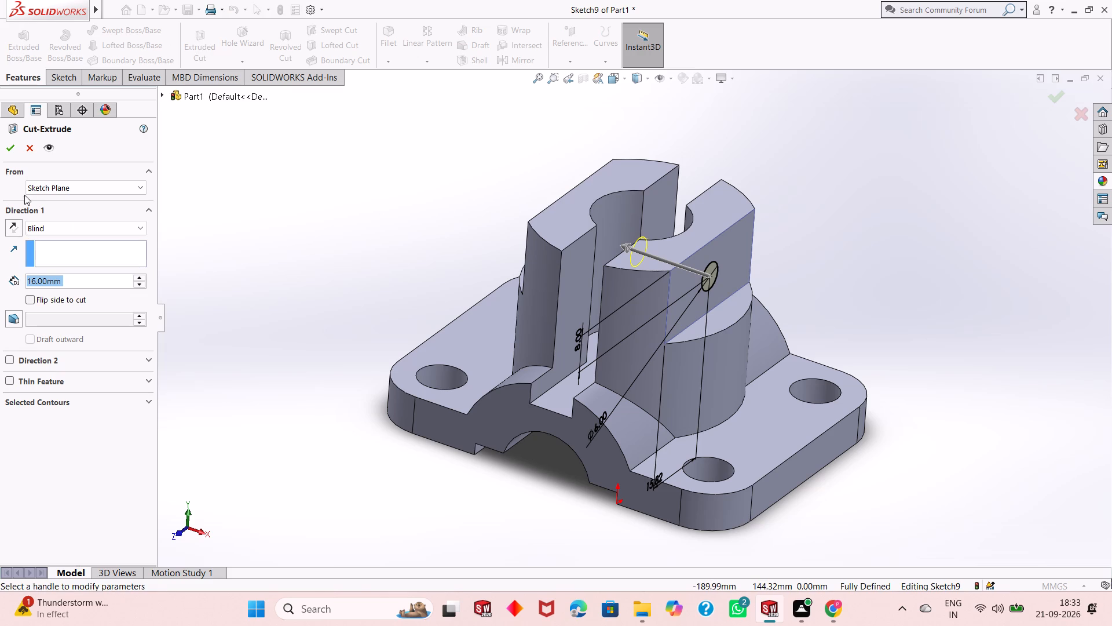
{"action": "left_click", "coordinate": [72, 228]}
{"action": "left_click", "coordinate": [80, 248]}
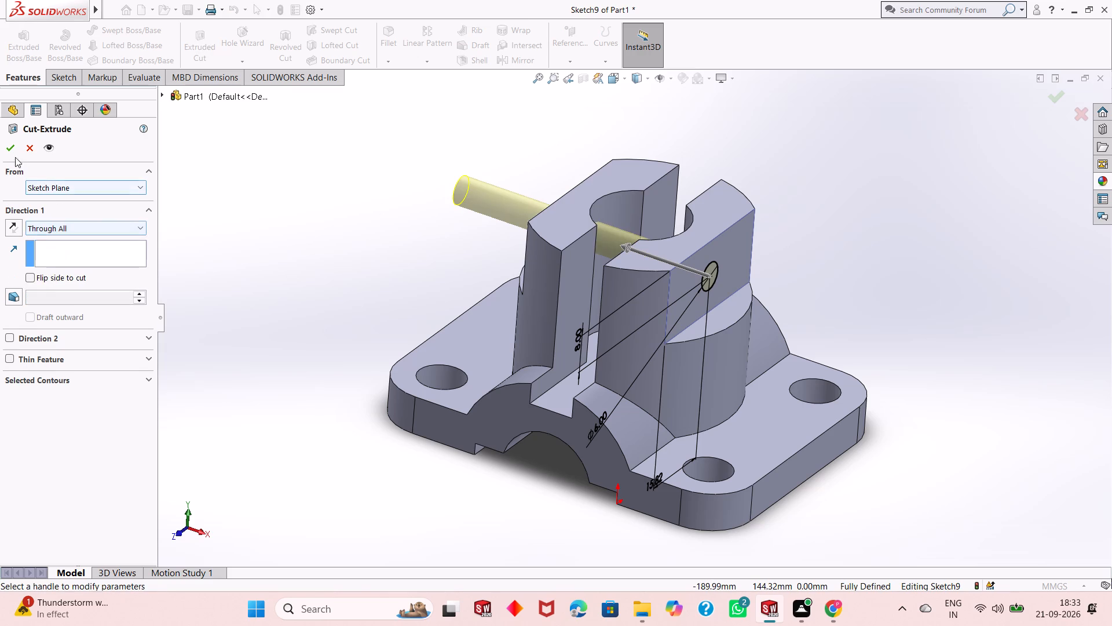
{"action": "left_click", "coordinate": [8, 151]}
{"action": "left_click", "coordinate": [306, 221]}
Start a reference plane parallel to the Right Plane, offset 60 mm towards the cylinder's +X side.
{"action": "middle_click_drag", "start_coordinate": [584, 289], "coordinate": [580, 268]}
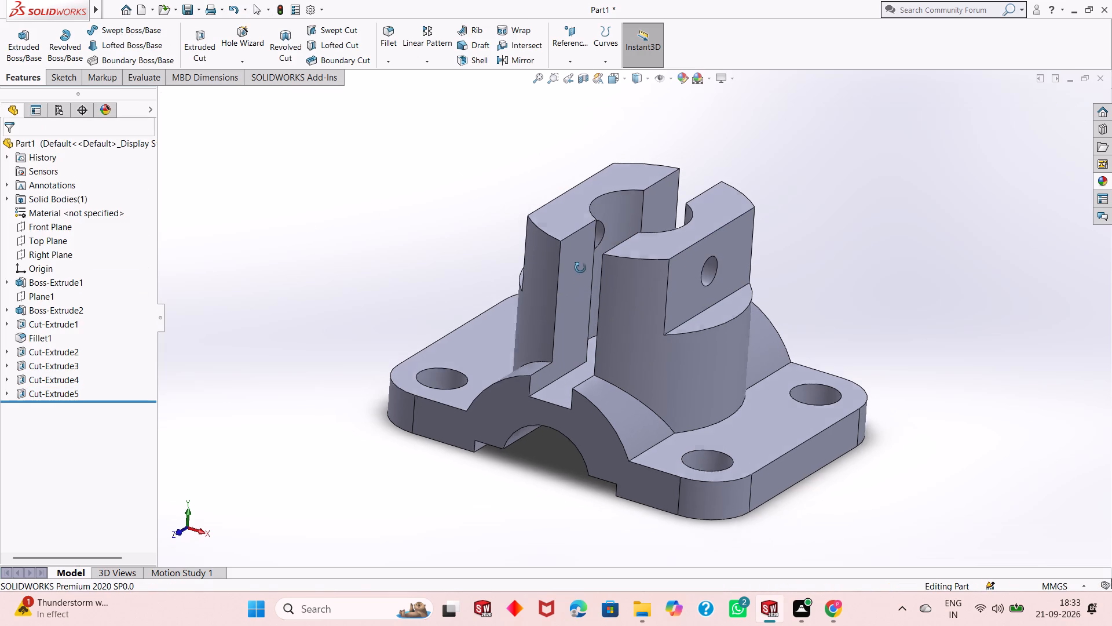
{"action": "middle_click_drag", "start_coordinate": [580, 268], "coordinate": [577, 257]}
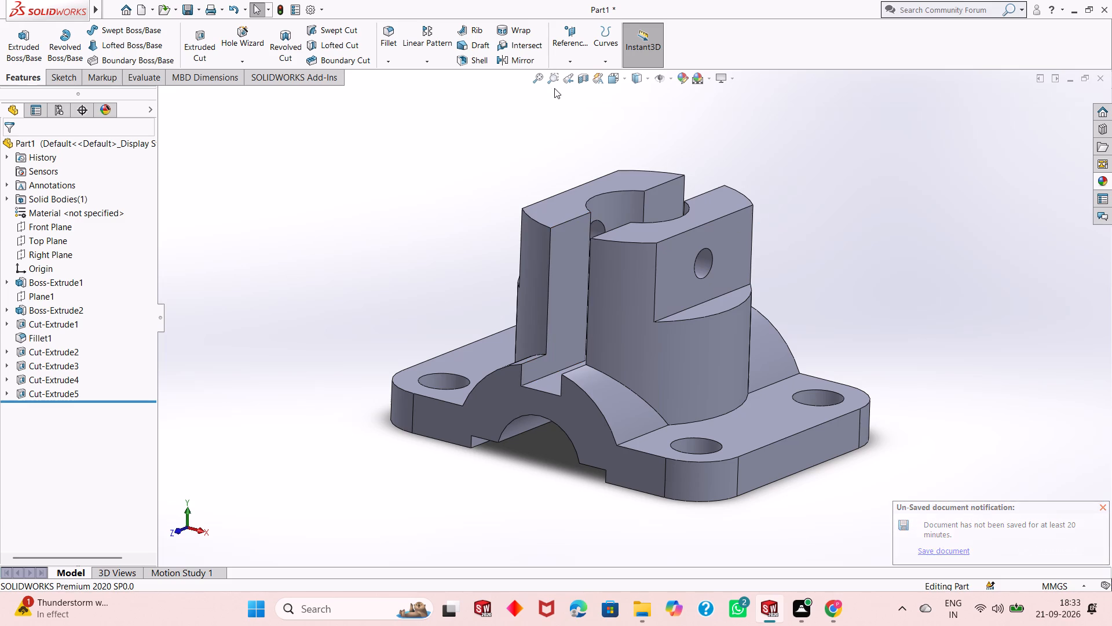
{"action": "left_click", "coordinate": [562, 59]}
{"action": "left_click", "coordinate": [570, 72]}
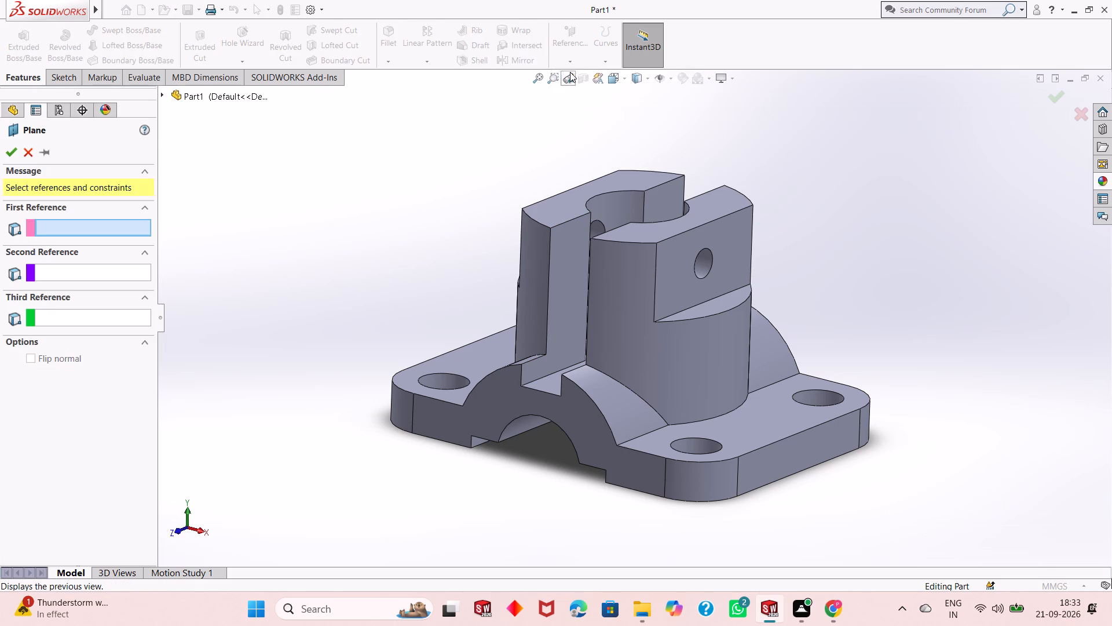
{"action": "left_click", "coordinate": [173, 96]}
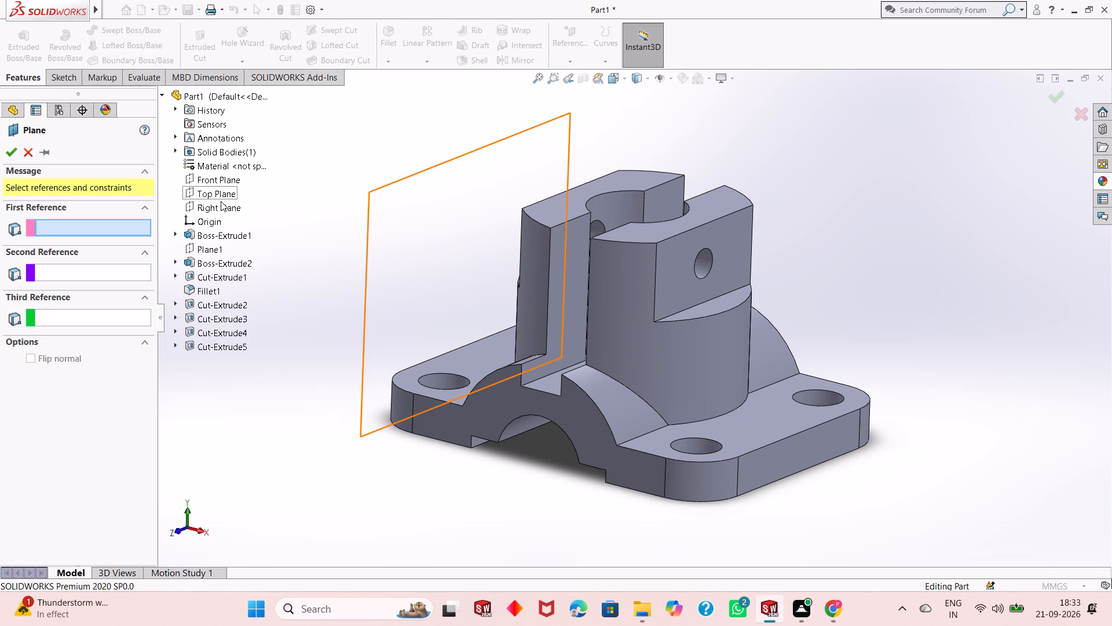
{"action": "left_click", "coordinate": [221, 201]}
{"action": "middle_click_drag", "start_coordinate": [602, 276], "coordinate": [646, 204]}
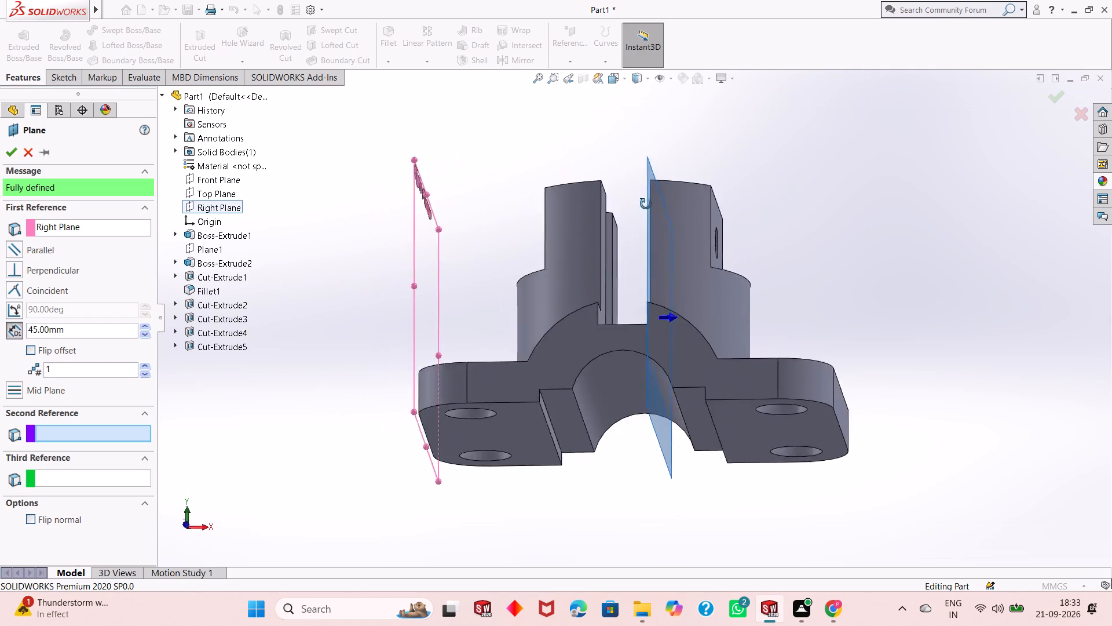
{"action": "middle_click_drag", "start_coordinate": [646, 204], "coordinate": [648, 257]}
{"action": "double_click", "coordinate": [84, 333]}
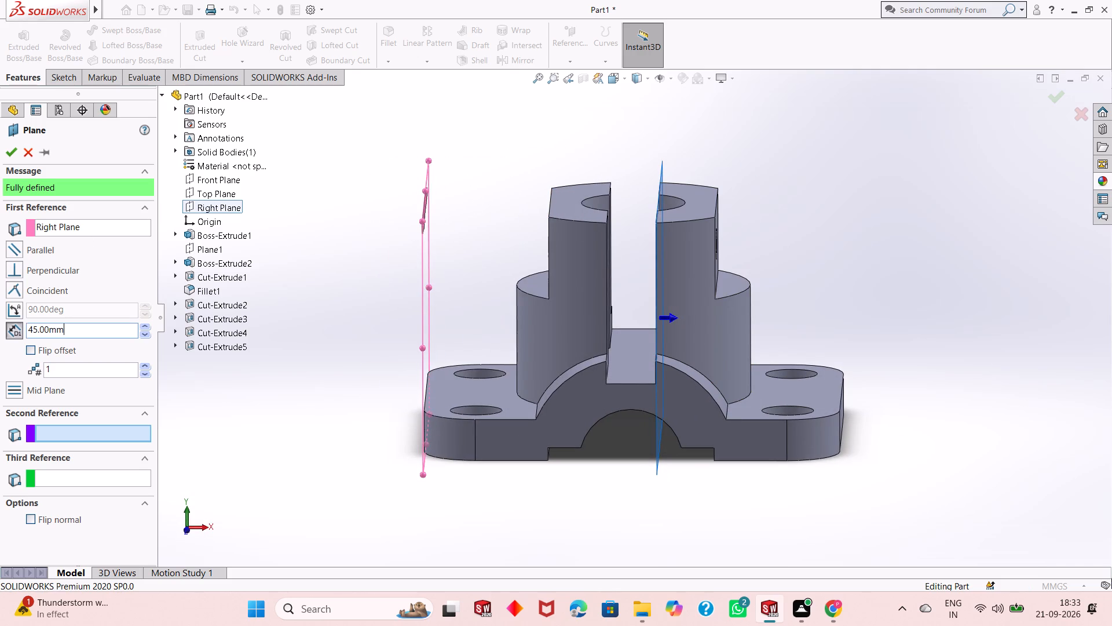
{"action": "type", "text": "60"}
{"action": "key", "text": "Return"}
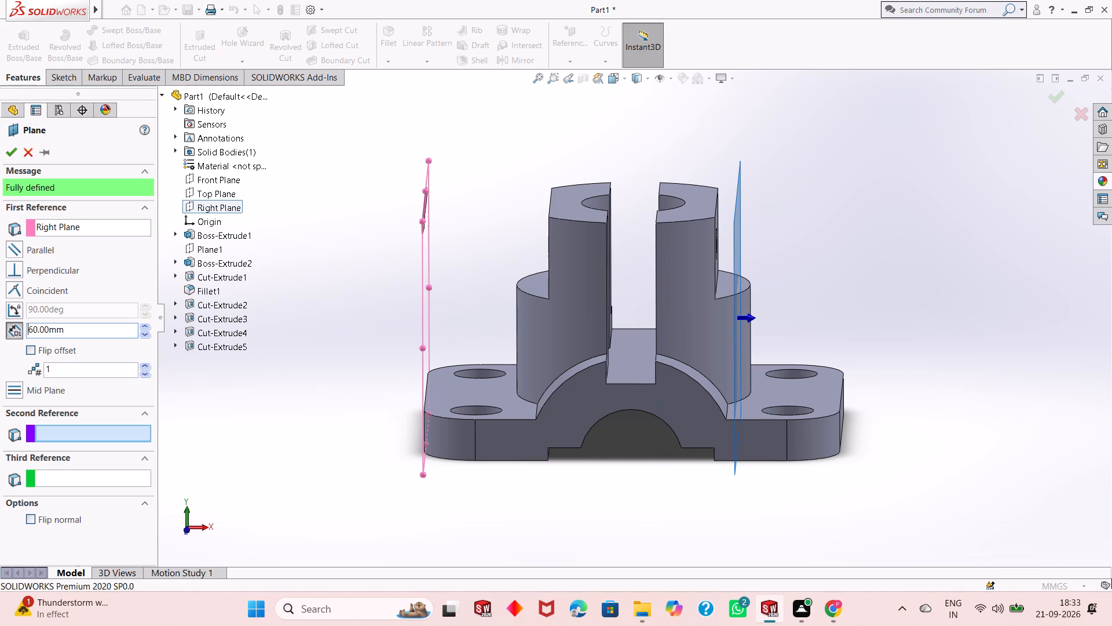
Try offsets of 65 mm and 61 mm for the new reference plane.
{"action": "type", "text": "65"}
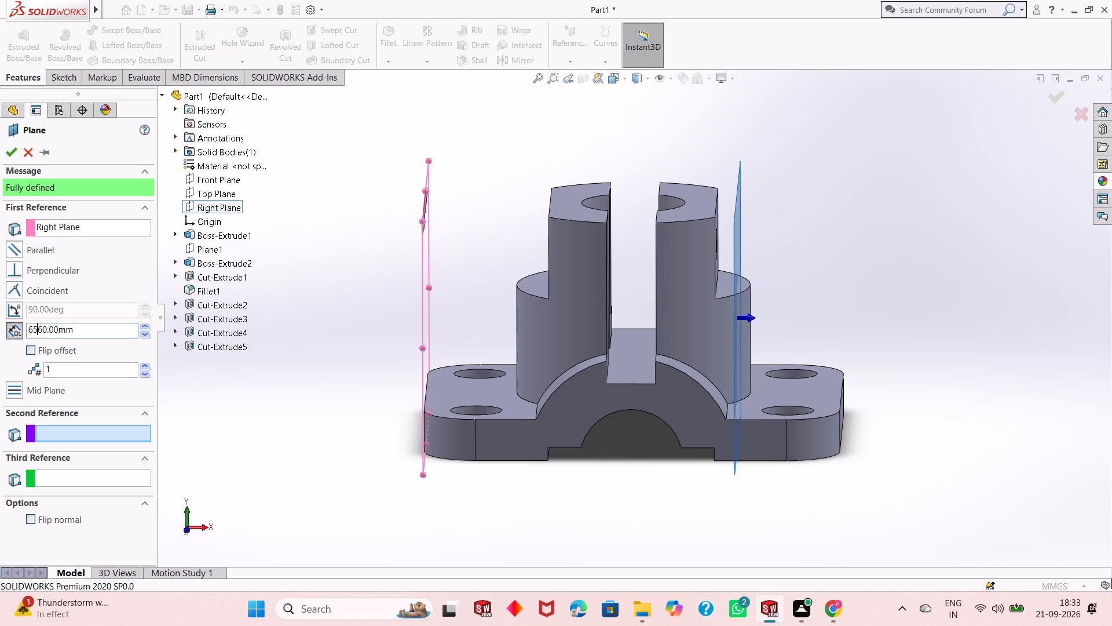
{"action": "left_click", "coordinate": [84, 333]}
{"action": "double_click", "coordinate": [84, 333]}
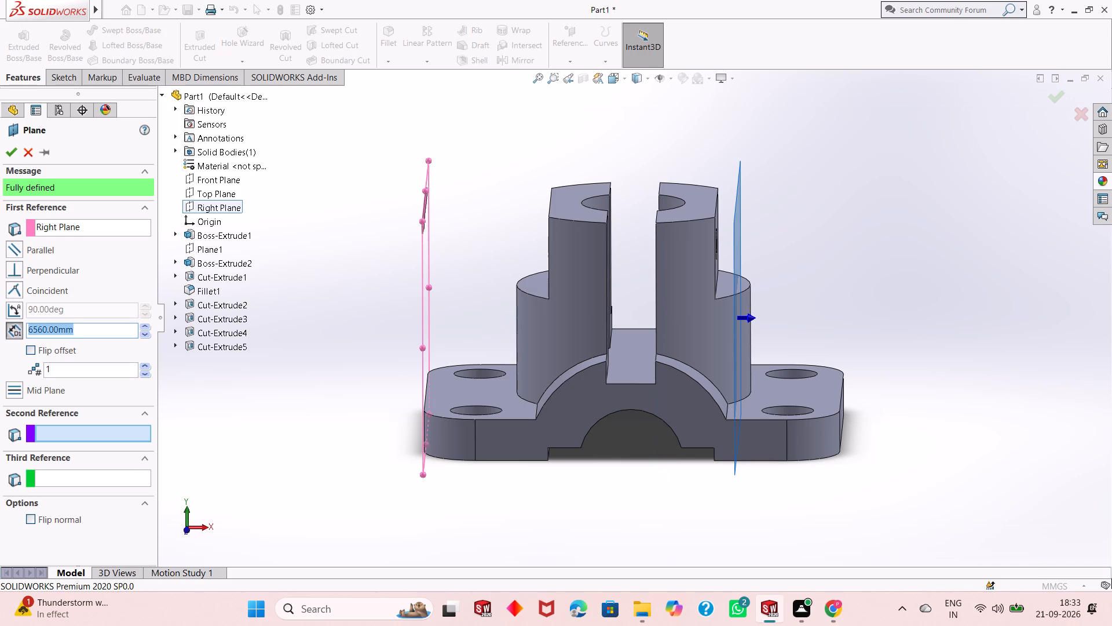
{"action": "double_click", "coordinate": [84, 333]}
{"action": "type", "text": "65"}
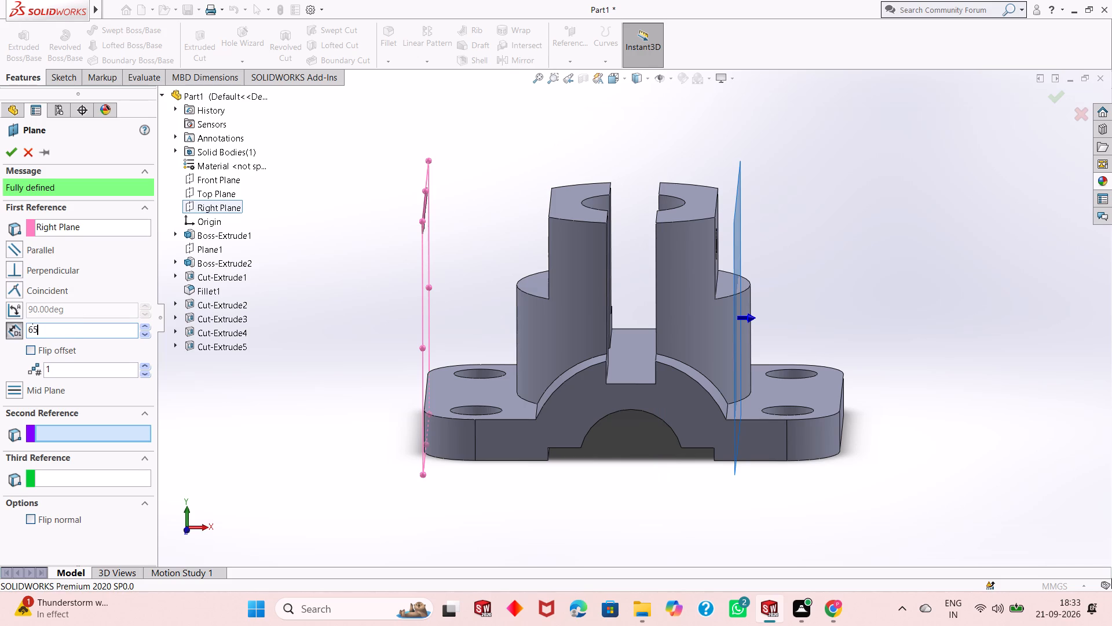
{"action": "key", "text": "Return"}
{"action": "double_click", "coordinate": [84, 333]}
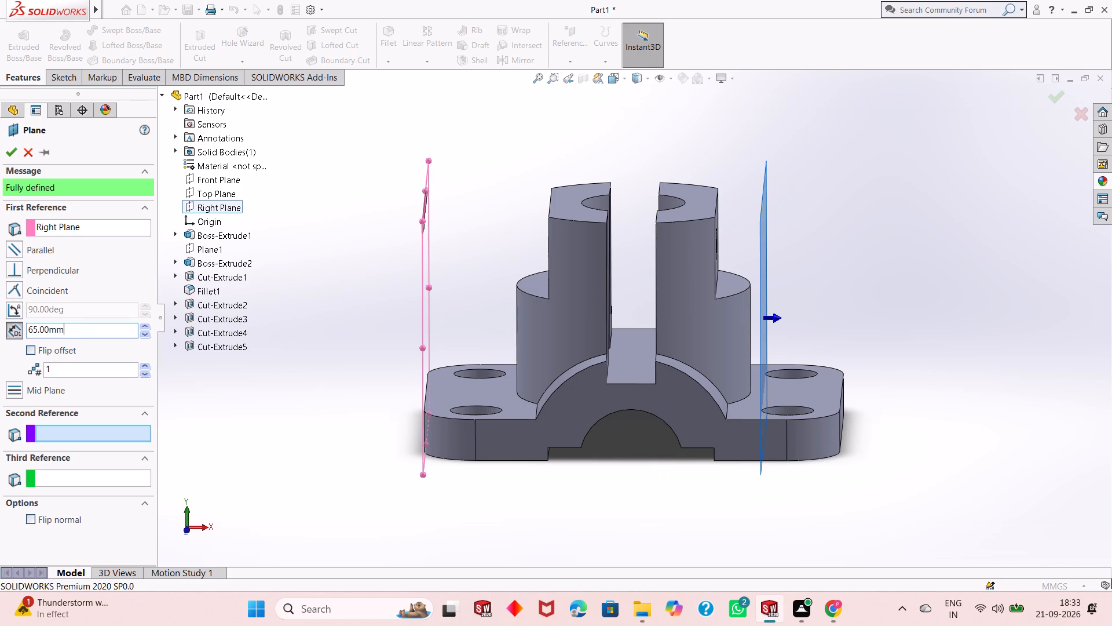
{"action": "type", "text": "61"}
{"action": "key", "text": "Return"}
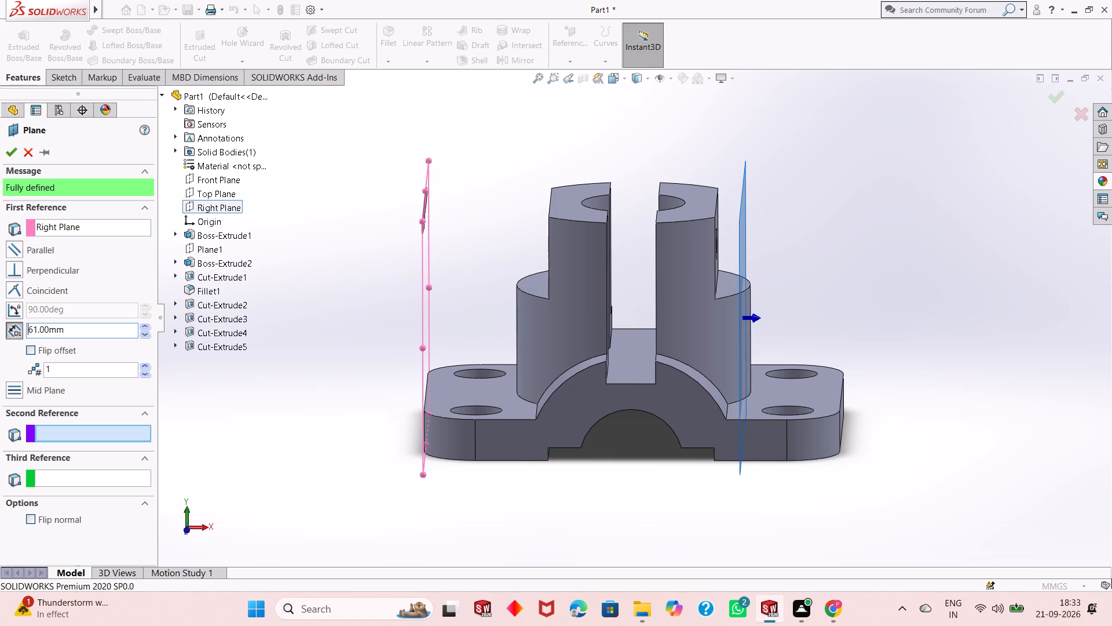
Set the reference plane's offset from the Right Plane to 62 mm and create the plane.
{"action": "double_click", "coordinate": [84, 333]}
{"action": "type", "text": "62"}
{"action": "key", "text": "Return"}
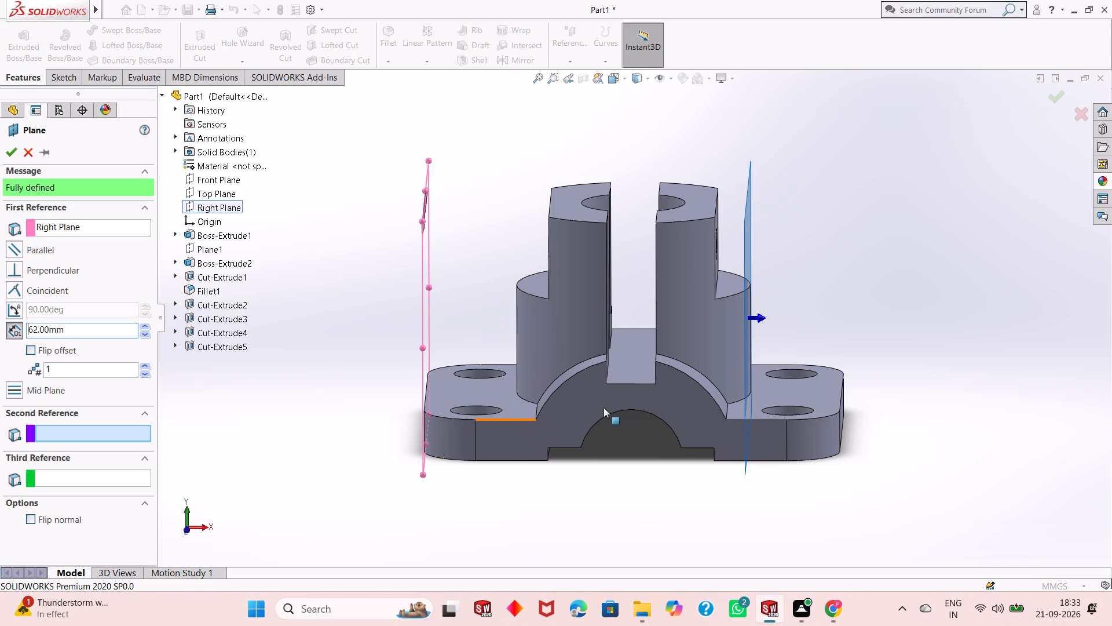
{"action": "middle_click_drag", "start_coordinate": [646, 390], "coordinate": [587, 387]}
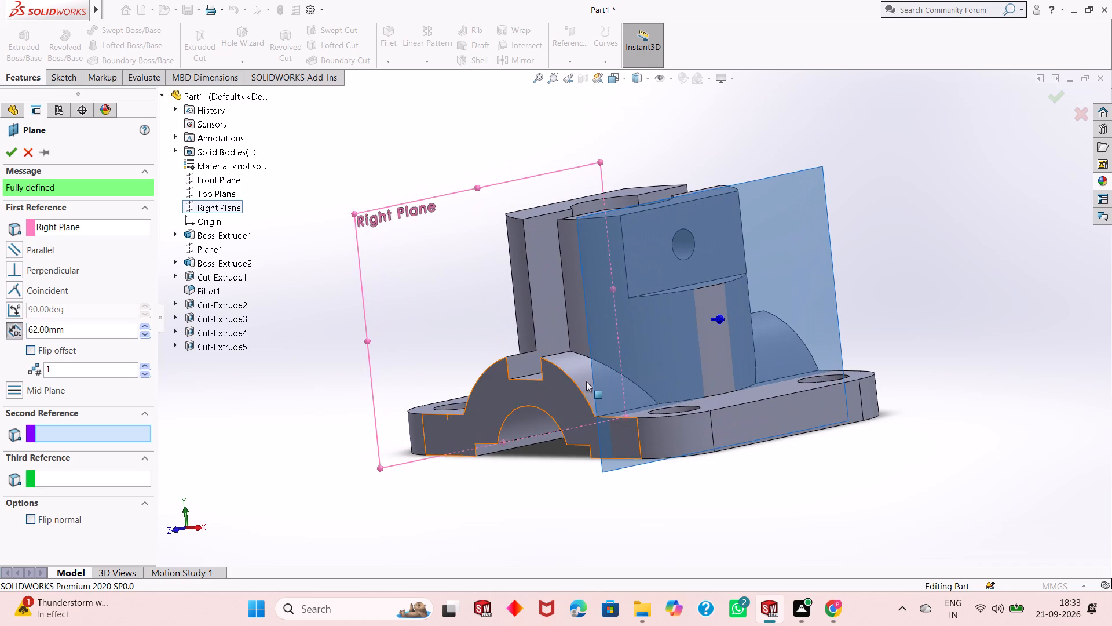
{"action": "left_click", "coordinate": [8, 155]}
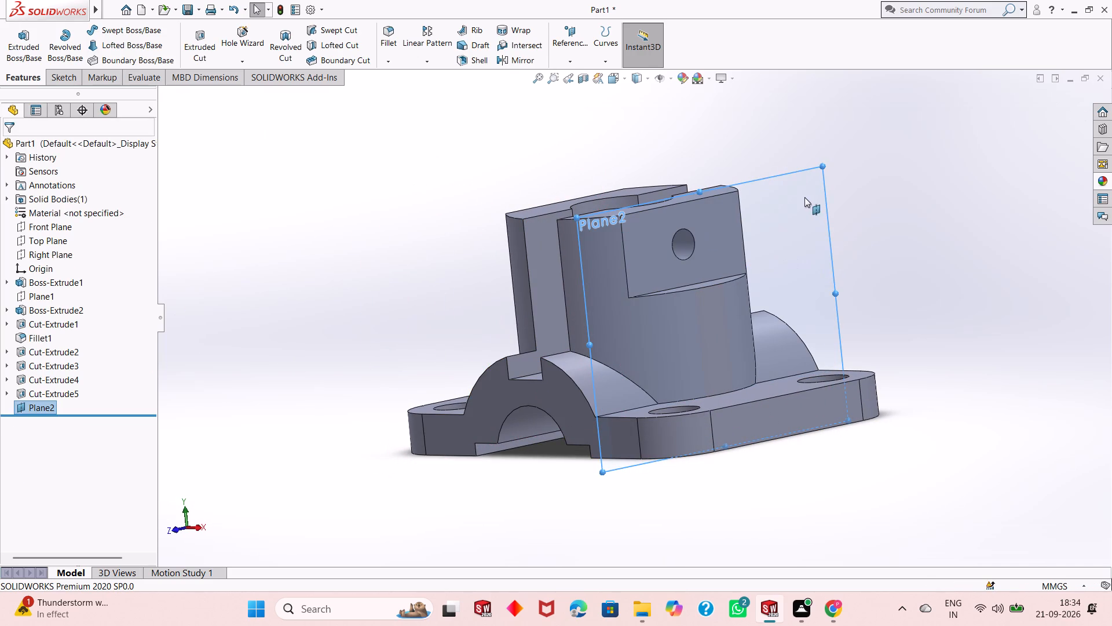
Start a new sketch on the 62 mm offset plane, viewed square on.
{"action": "left_click", "coordinate": [804, 197]}
{"action": "left_click", "coordinate": [857, 162]}
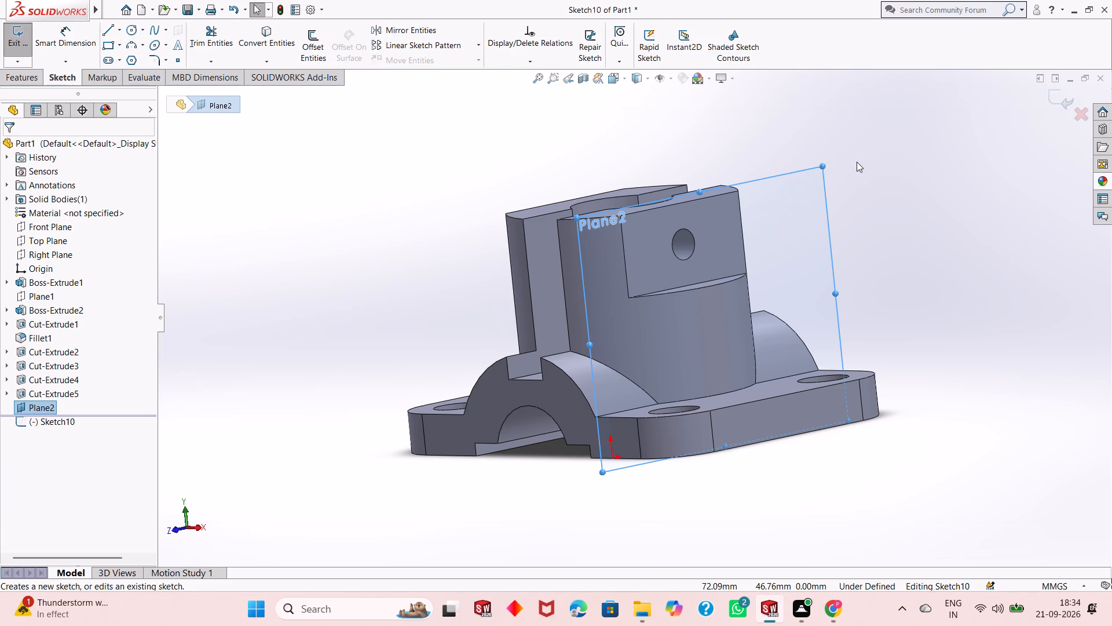
{"action": "key", "text": "ctrl+8"}
{"action": "key", "text": "Escape"}
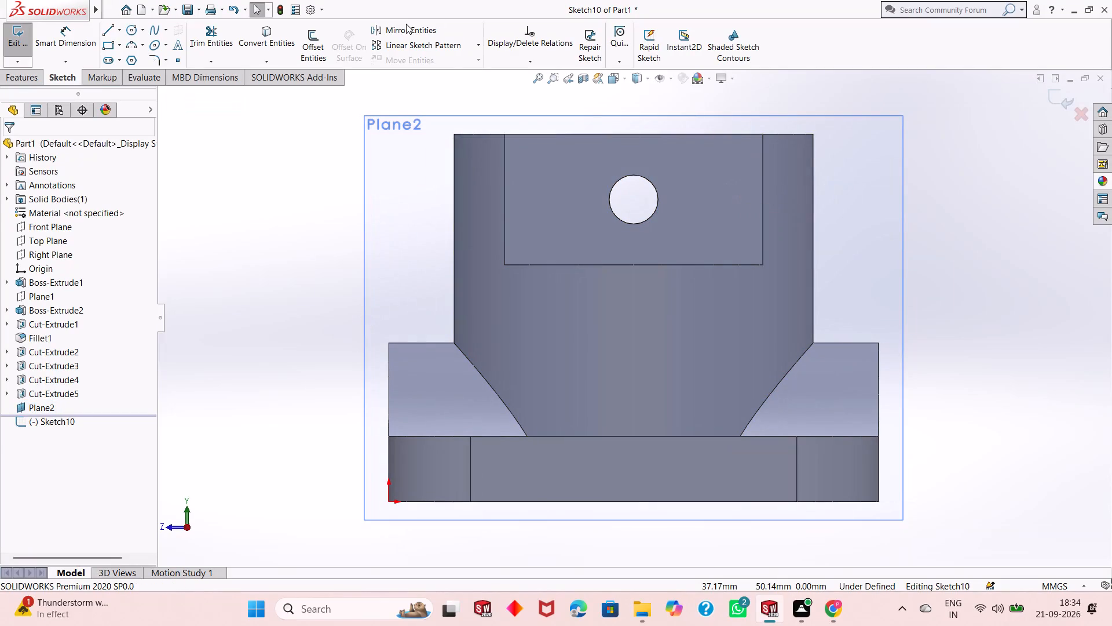
Sketch a vertical line about 21 mm long from the midpoint of the flat's lower edge down to the base's top edge.
{"action": "left_click", "coordinate": [109, 29]}
{"action": "left_click", "coordinate": [634, 265]}
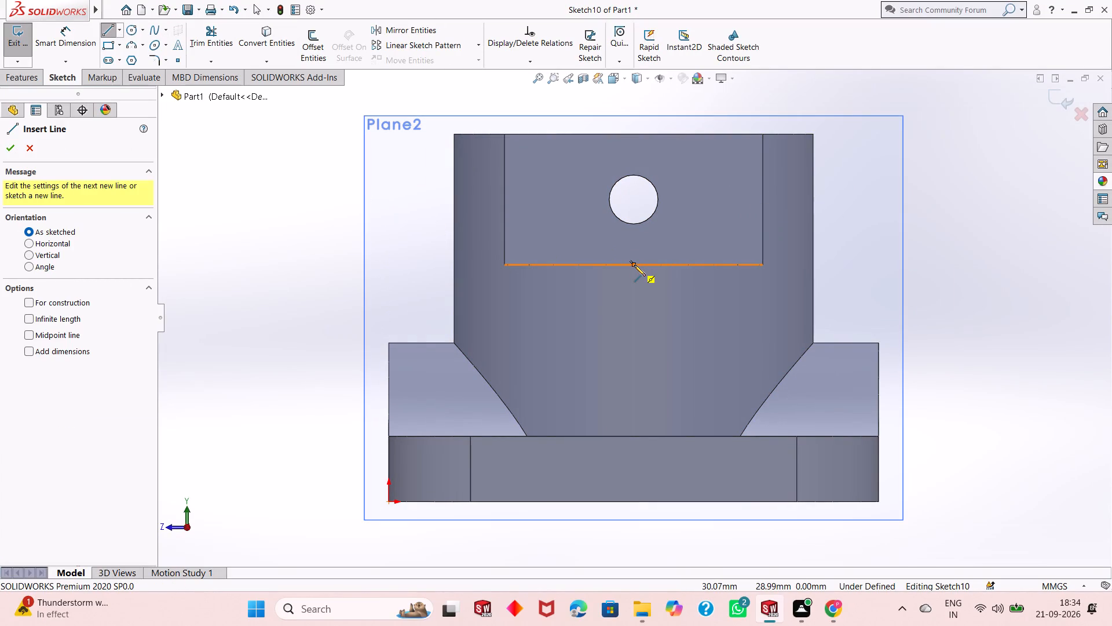
{"action": "left_click", "coordinate": [637, 436]}
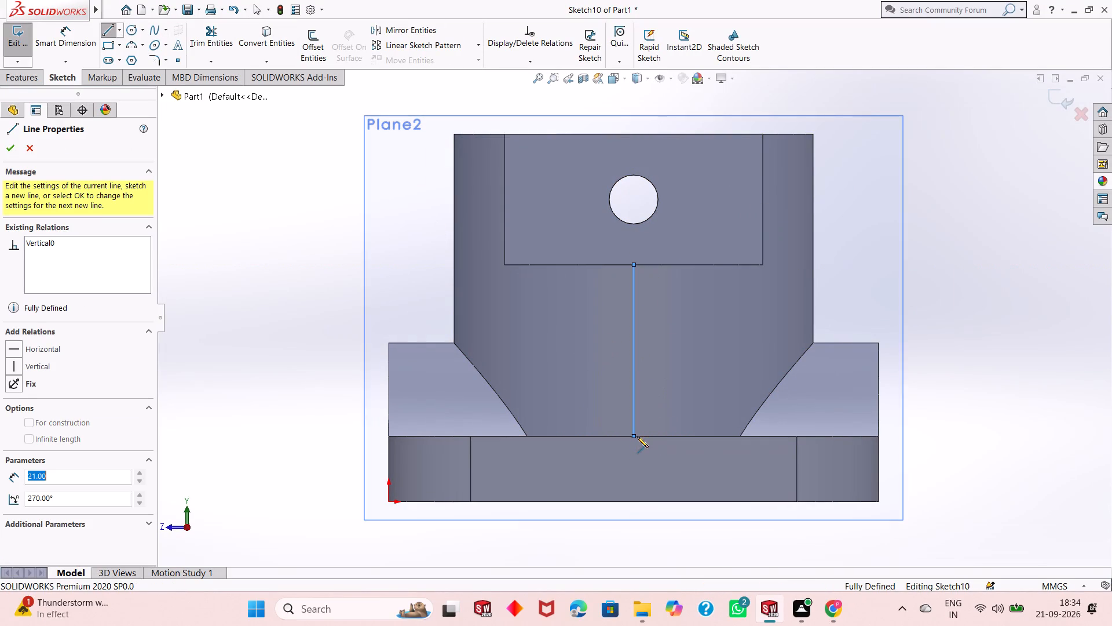
{"action": "right_click", "coordinate": [637, 436]}
{"action": "left_click", "coordinate": [672, 444]}
{"action": "middle_click_drag", "start_coordinate": [660, 400], "coordinate": [712, 391]}
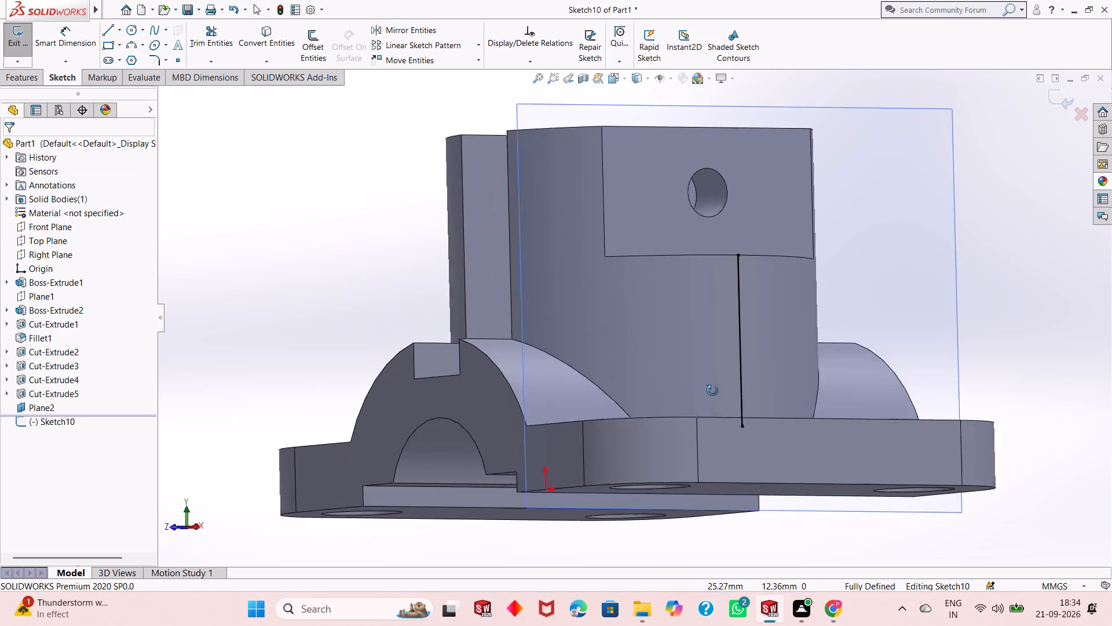
{"action": "middle_click_drag", "start_coordinate": [712, 391], "coordinate": [738, 414]}
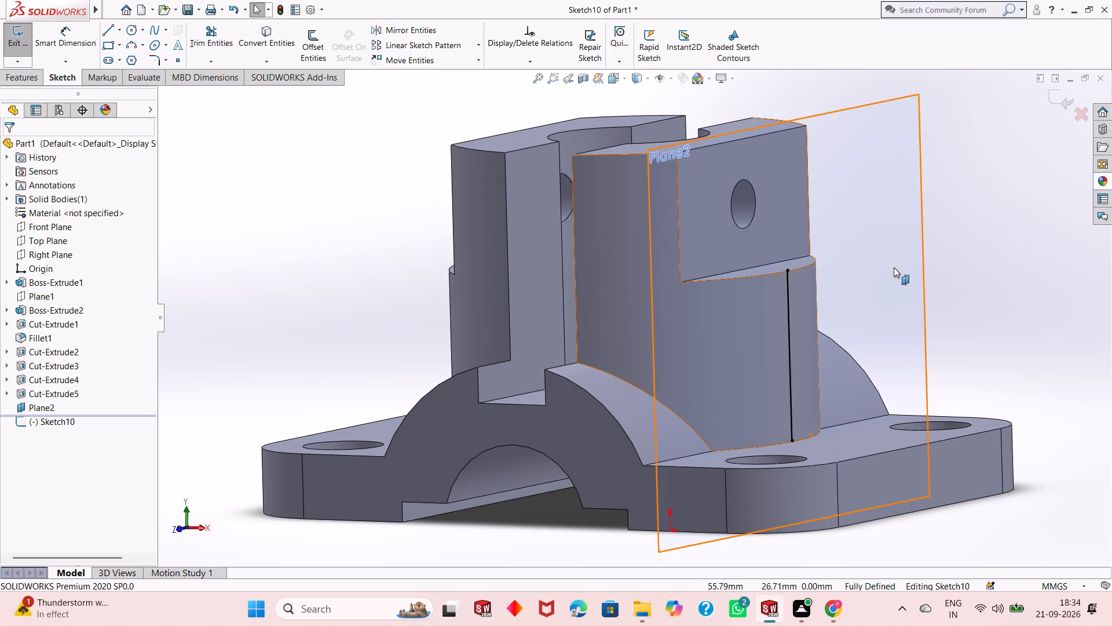
Undo the vertical line sketched below the flat and view the offset-plane sketch square on.
{"action": "key", "text": "ctrl+z"}
{"action": "key", "text": "ctrl+8"}
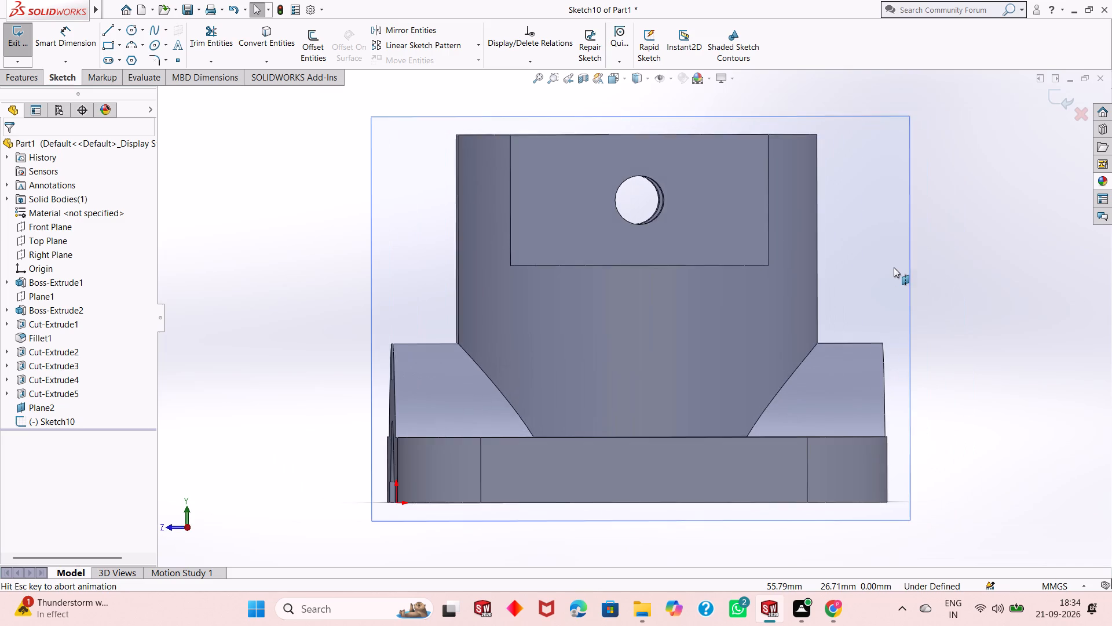
{"action": "key", "text": "Escape"}
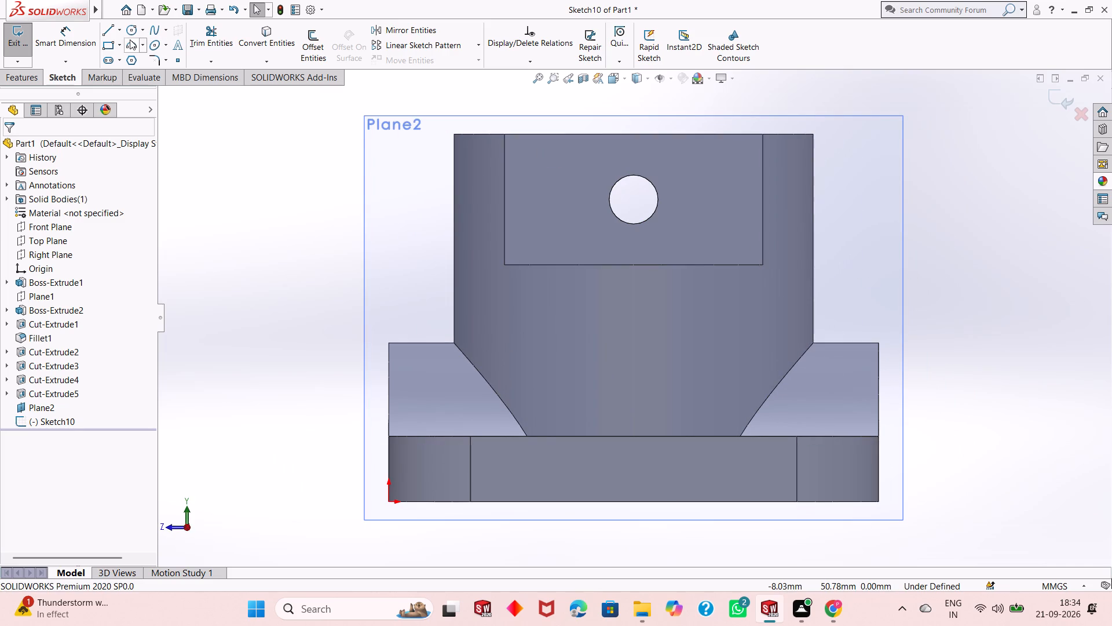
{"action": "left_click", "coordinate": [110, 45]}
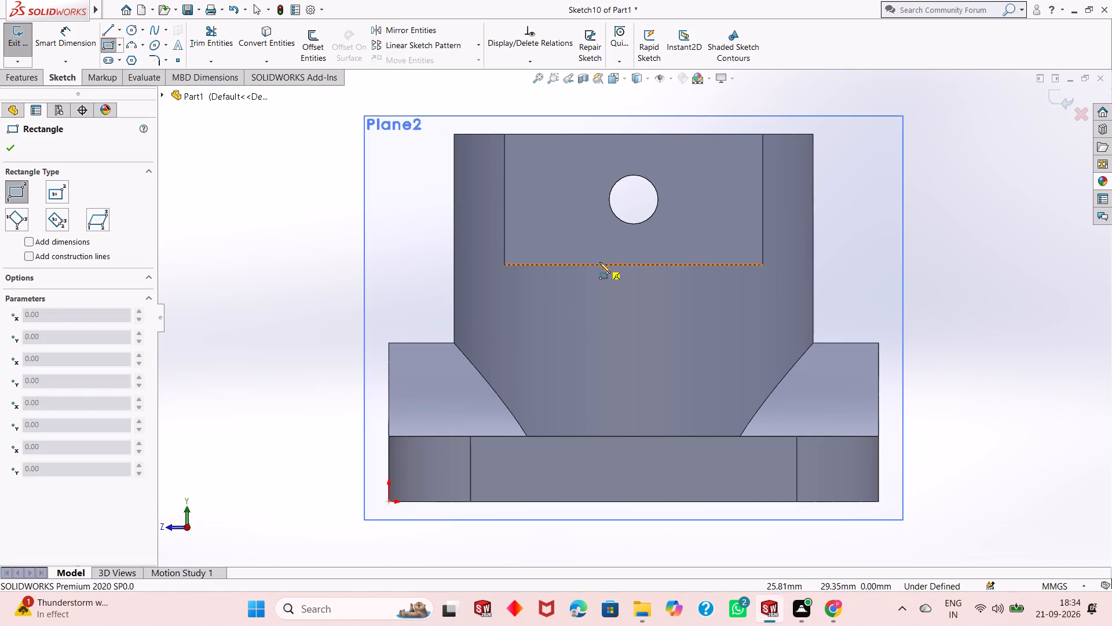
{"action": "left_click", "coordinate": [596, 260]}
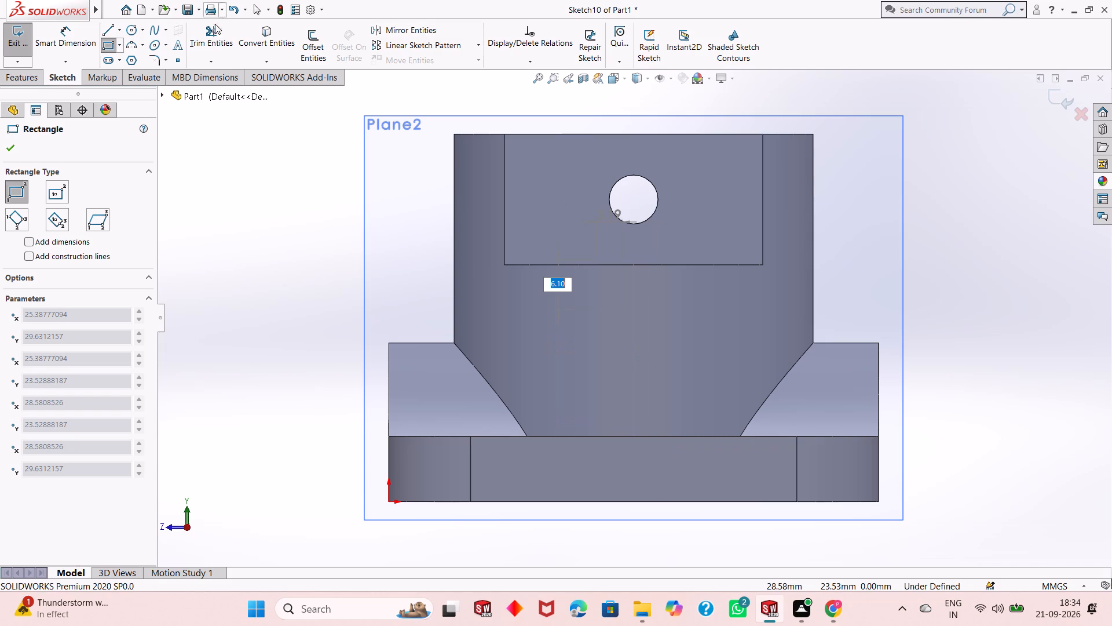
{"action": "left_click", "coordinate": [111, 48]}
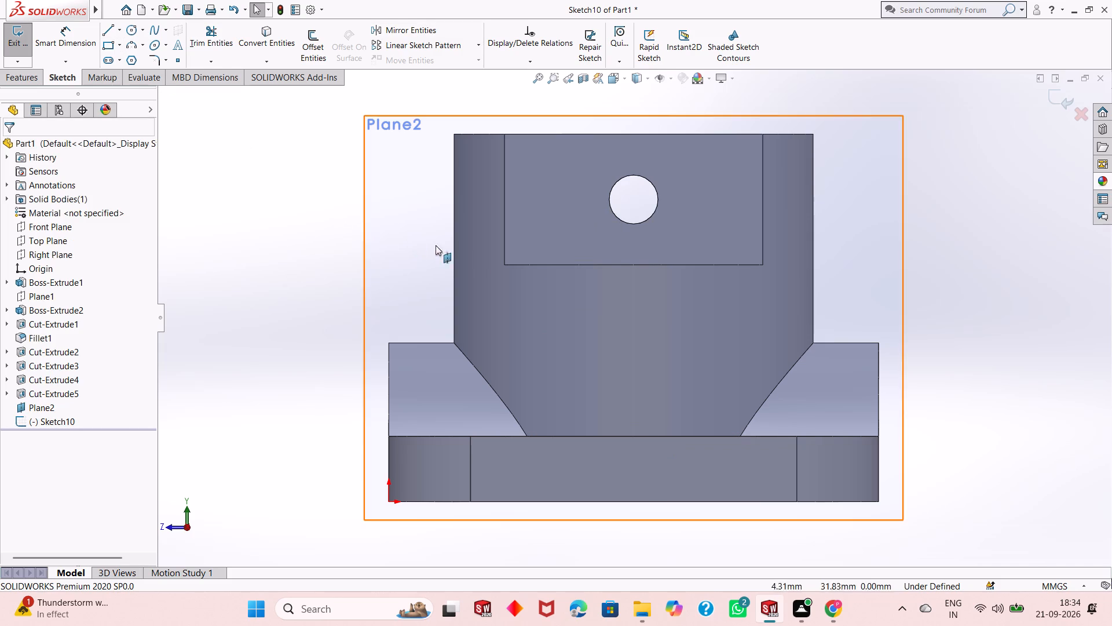
Sketch a corner rectangle about 7 mm wide and 21 mm high from the flat's lower edge down to the base's top edge.
{"action": "left_click", "coordinate": [110, 46]}
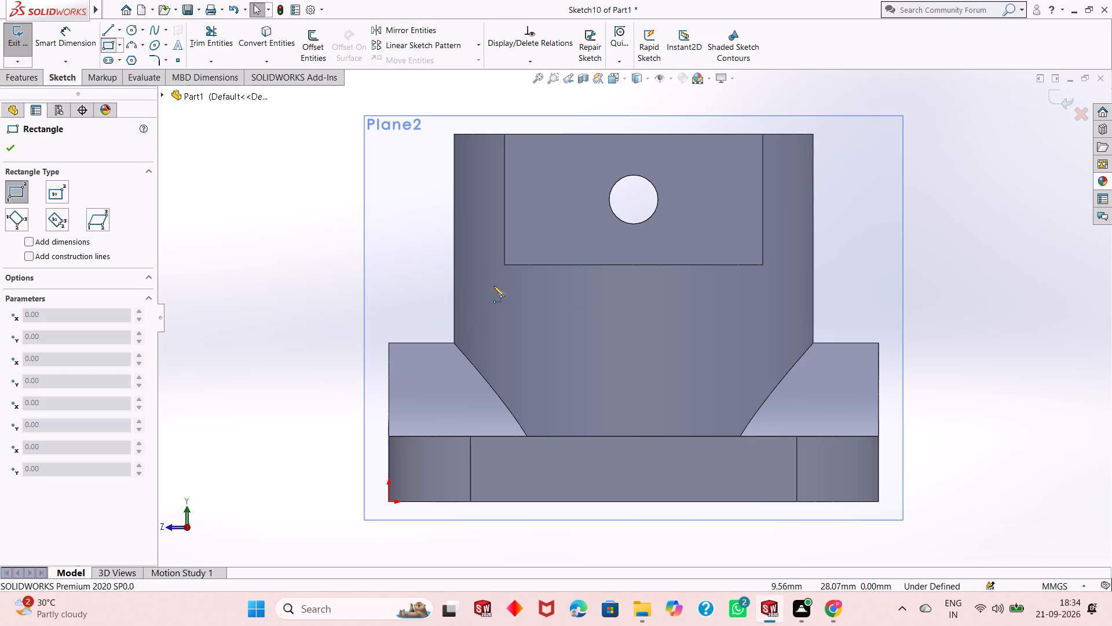
{"action": "left_click", "coordinate": [600, 265]}
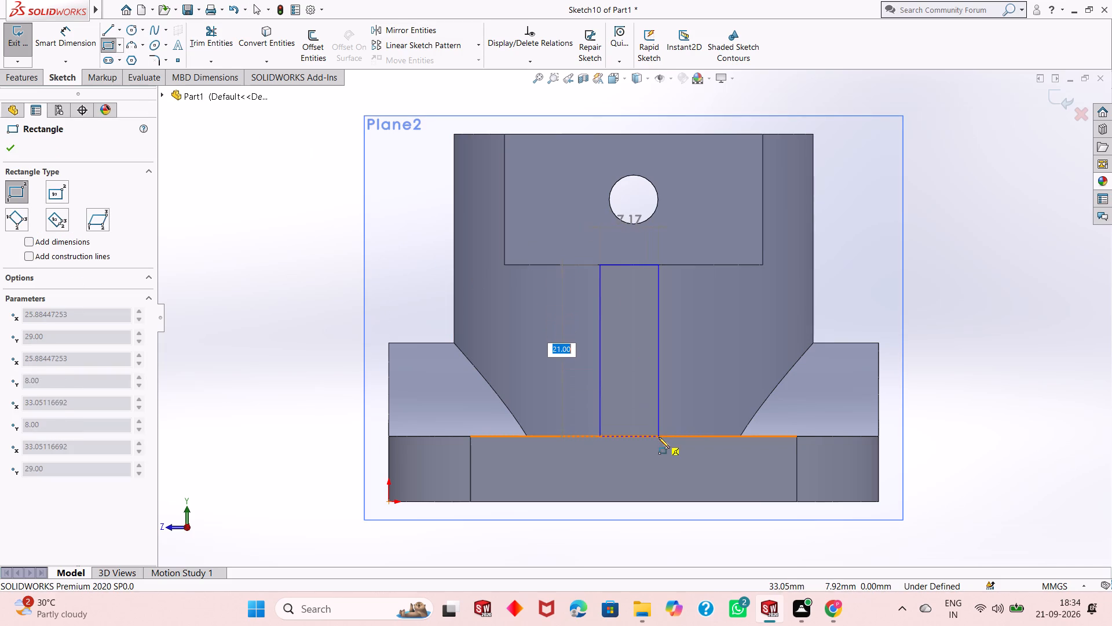
{"action": "left_click", "coordinate": [659, 437]}
{"action": "right_click", "coordinate": [660, 435]}
{"action": "left_click", "coordinate": [694, 441]}
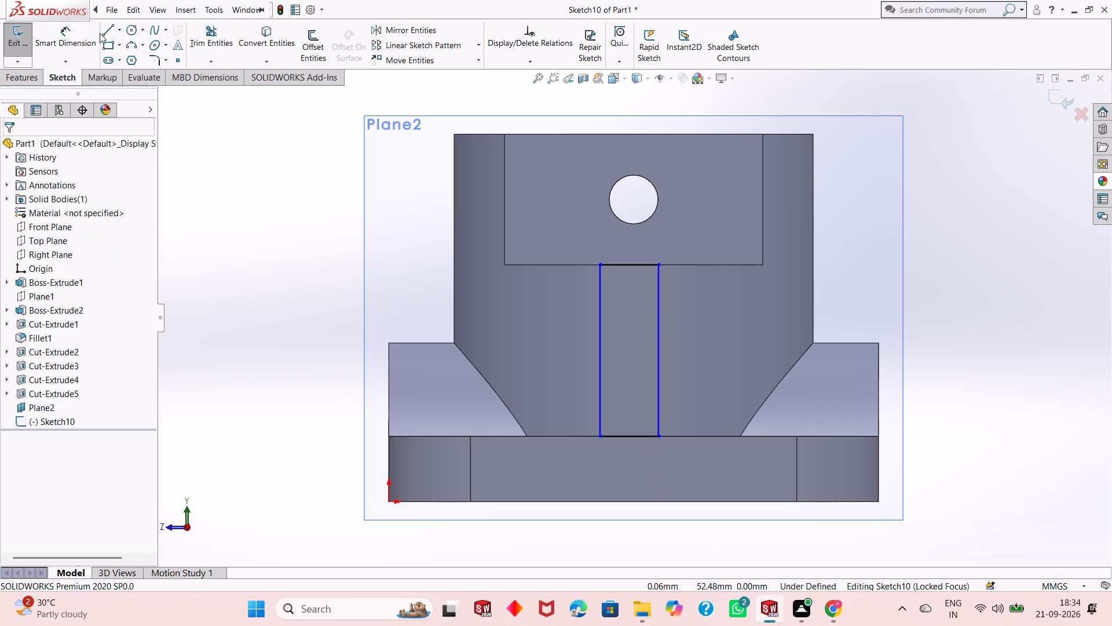
Dimension the rectangle's top edge and set its width to 5 mm.
{"action": "left_click", "coordinate": [77, 43]}
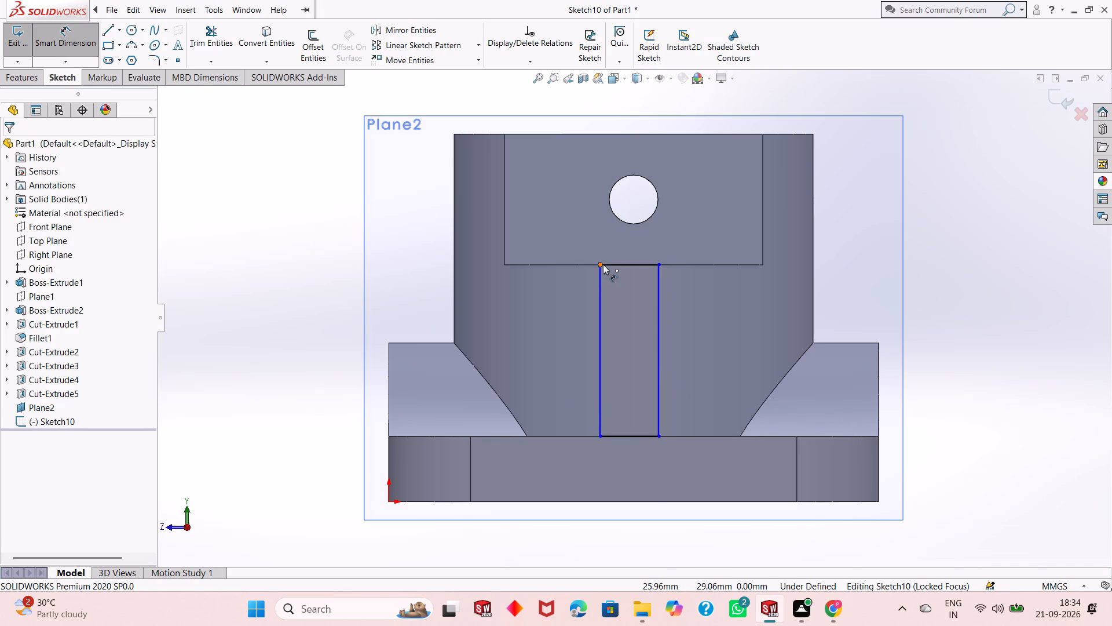
{"action": "left_click", "coordinate": [624, 263]}
{"action": "left_click", "coordinate": [629, 249]}
{"action": "key", "text": "5"}
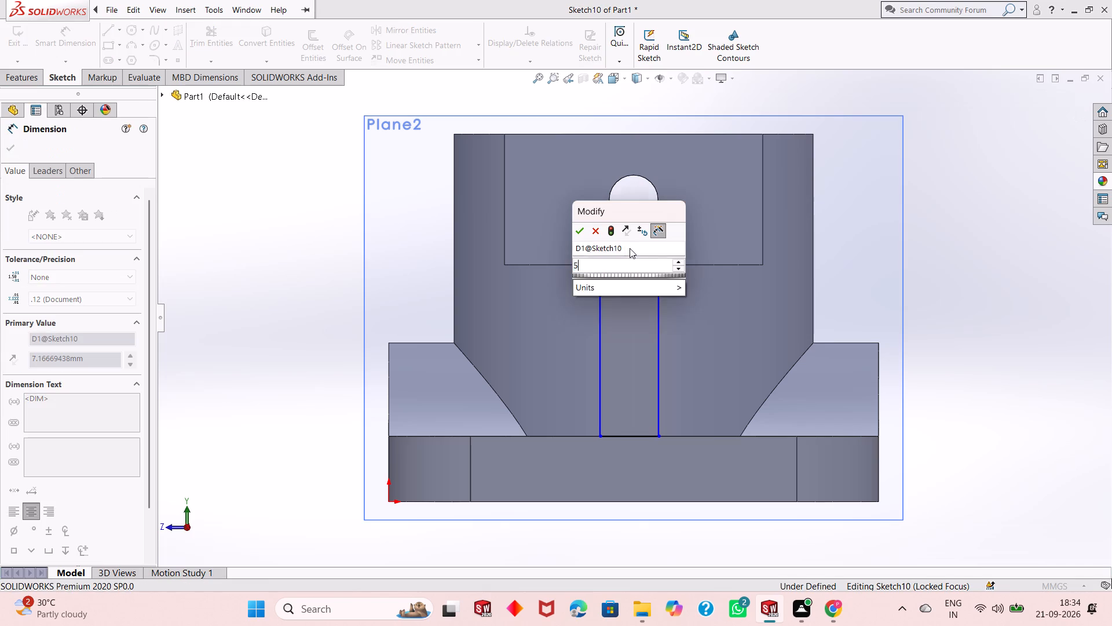
{"action": "key", "text": "Return"}
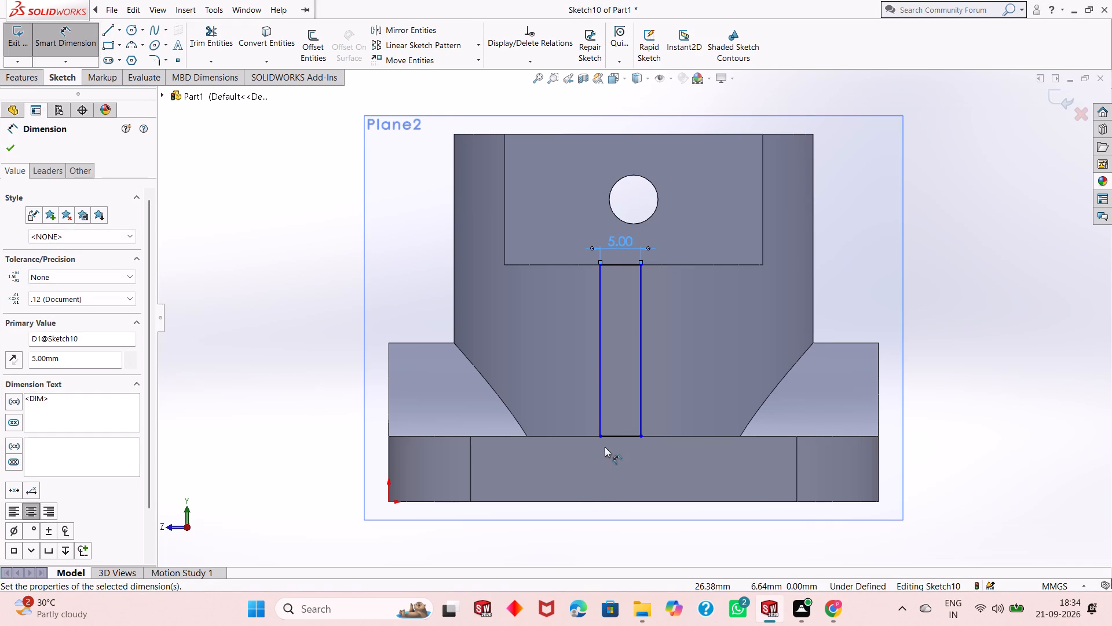
Dimension the rectangle's lower corner nearest the origin at 27.5 mm horizontally from the origin.
{"action": "left_click", "coordinate": [601, 438]}
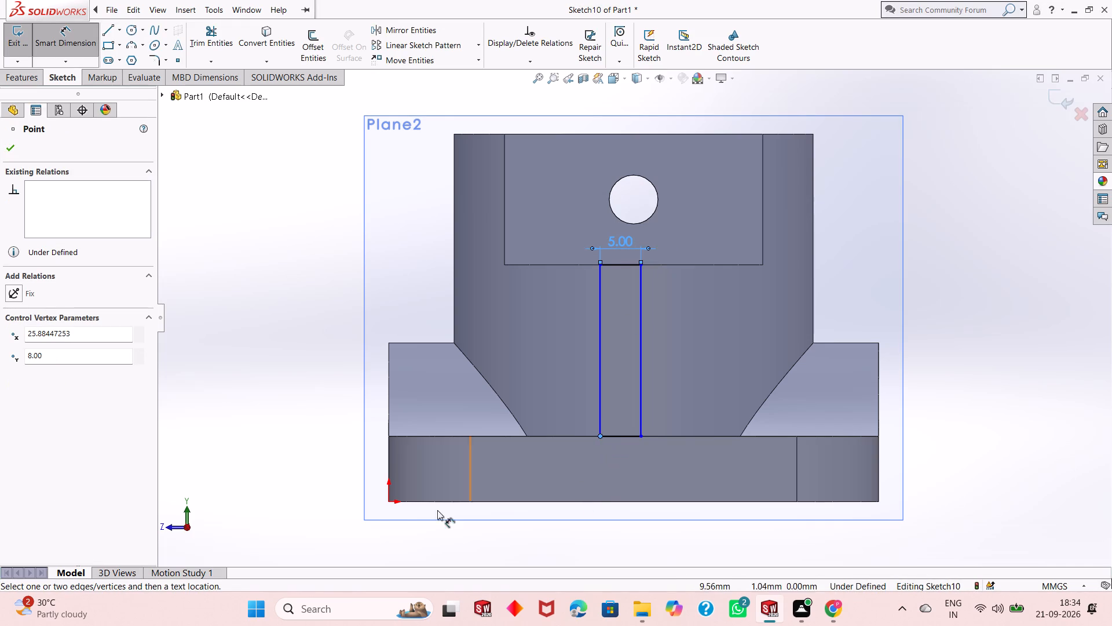
{"action": "left_click", "coordinate": [389, 504]}
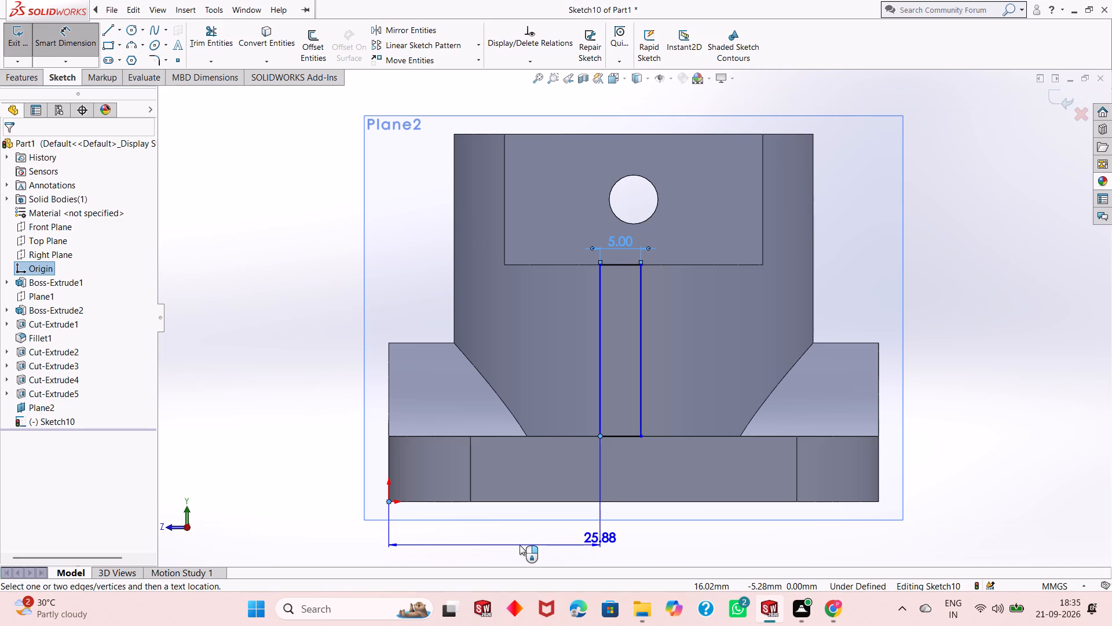
{"action": "left_click", "coordinate": [520, 545]}
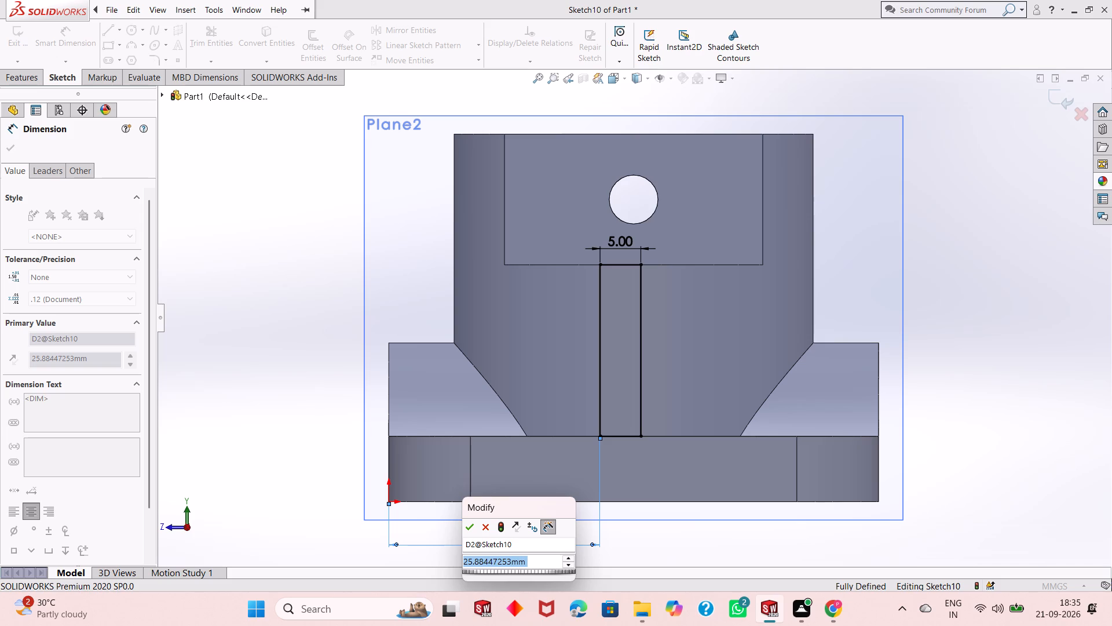
{"action": "type", "text": "27.5"}
{"action": "key", "text": "Return"}
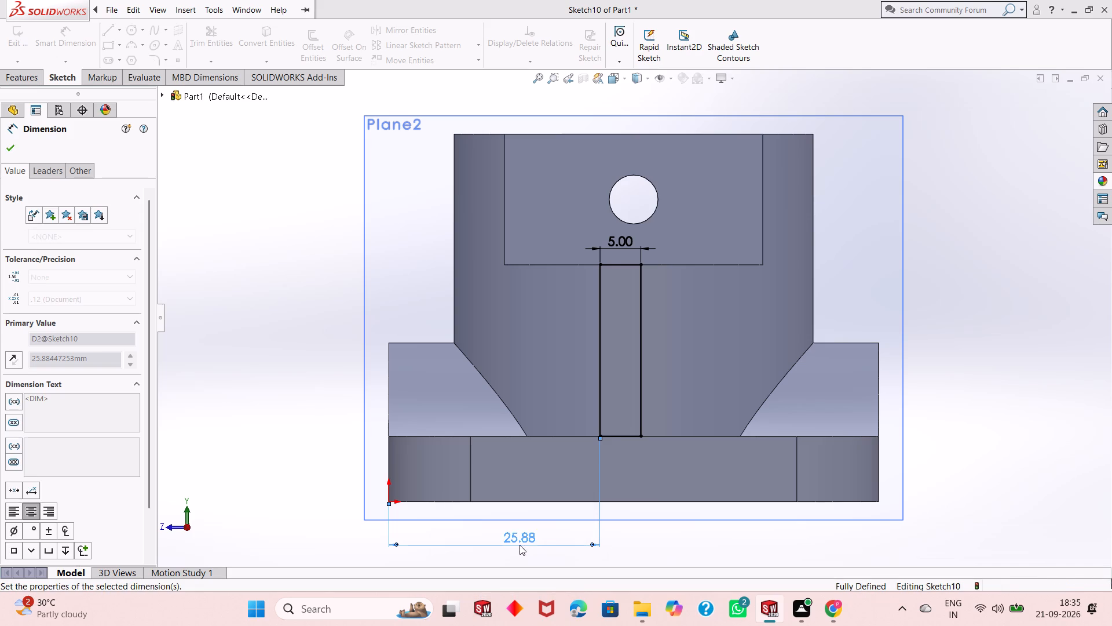
{"action": "left_click", "coordinate": [14, 150]}
Start a blind boss extrusion of the rectangle outward from the offset plane and try a depth of 20 mm.
{"action": "middle_click_drag", "start_coordinate": [554, 308], "coordinate": [634, 324]}
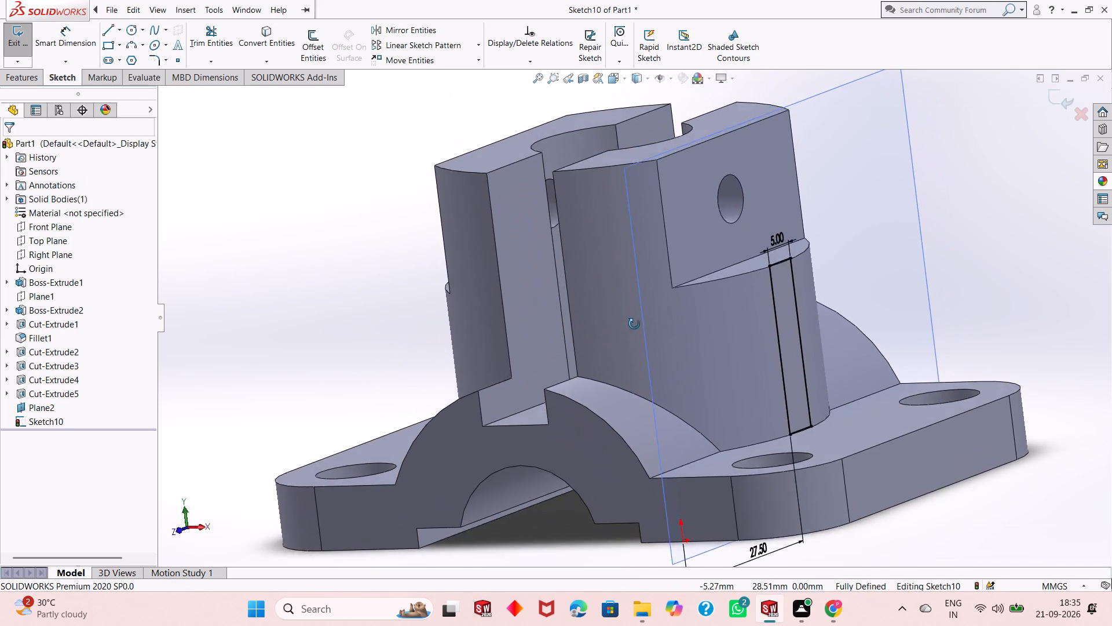
{"action": "middle_click_drag", "start_coordinate": [634, 324], "coordinate": [637, 333]}
{"action": "scroll", "coordinate": [784, 279], "scroll_direction": "down", "scroll_amount": 2}
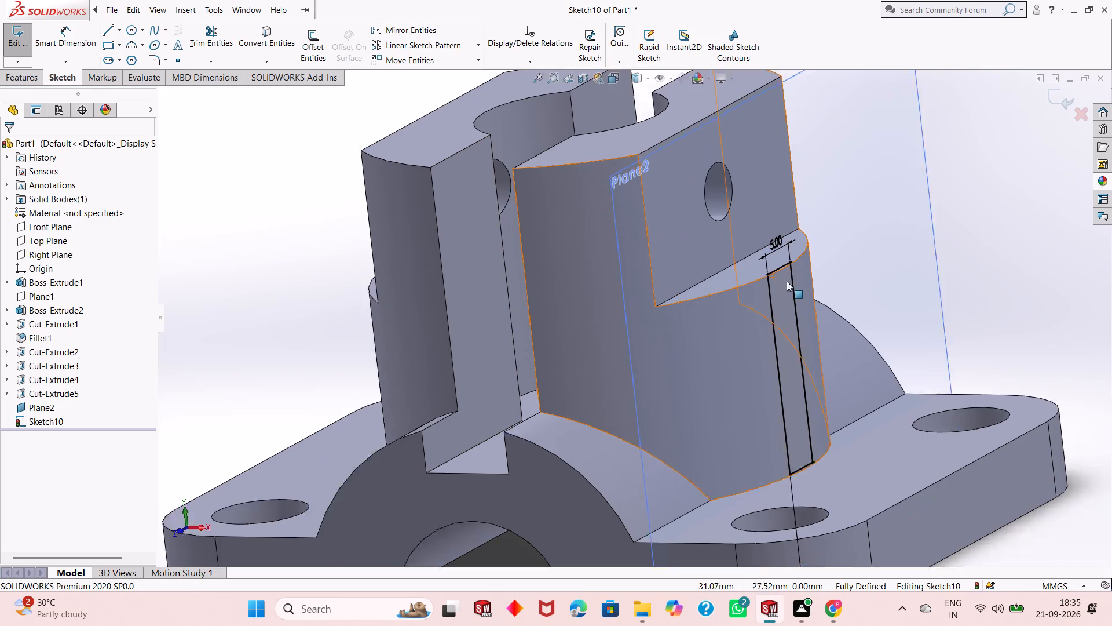
{"action": "scroll", "coordinate": [787, 281], "scroll_direction": "down", "scroll_amount": 1}
{"action": "middle_click_drag", "start_coordinate": [791, 287], "coordinate": [774, 318]}
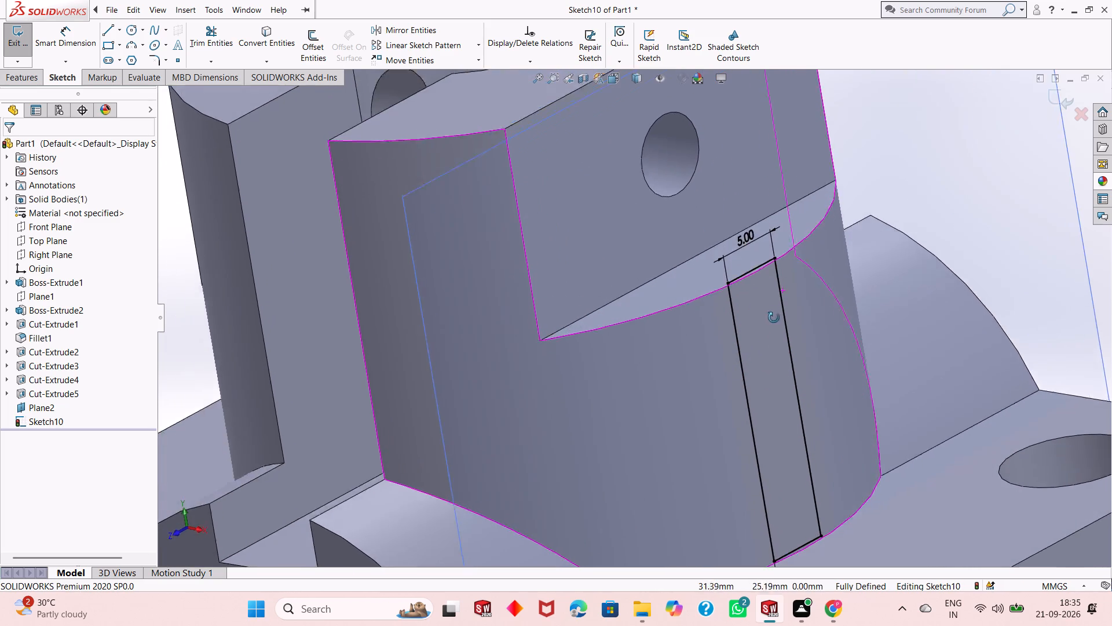
{"action": "middle_click_drag", "start_coordinate": [774, 318], "coordinate": [876, 249]}
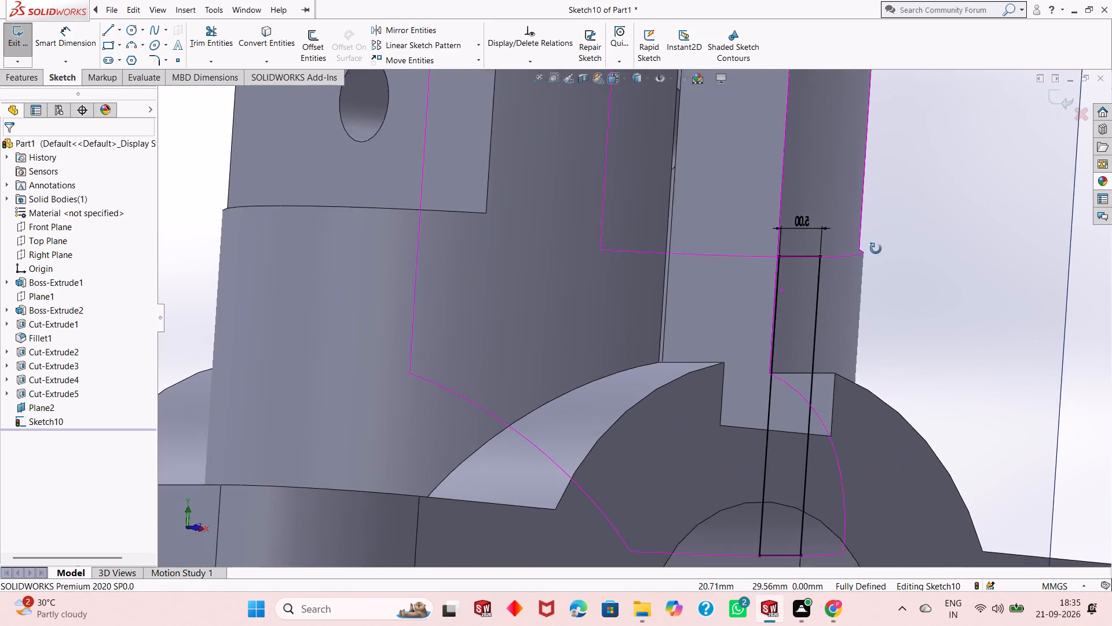
{"action": "middle_click_drag", "start_coordinate": [876, 249], "coordinate": [813, 275]}
{"action": "scroll", "coordinate": [777, 304], "scroll_direction": "up", "scroll_amount": 4}
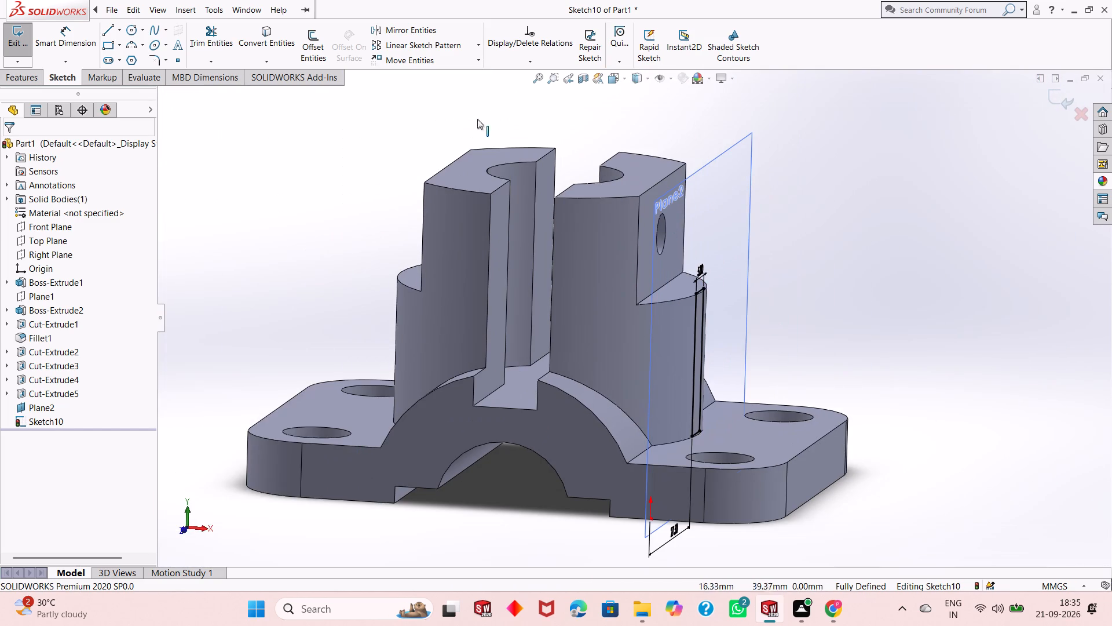
{"action": "left_click", "coordinate": [25, 79]}
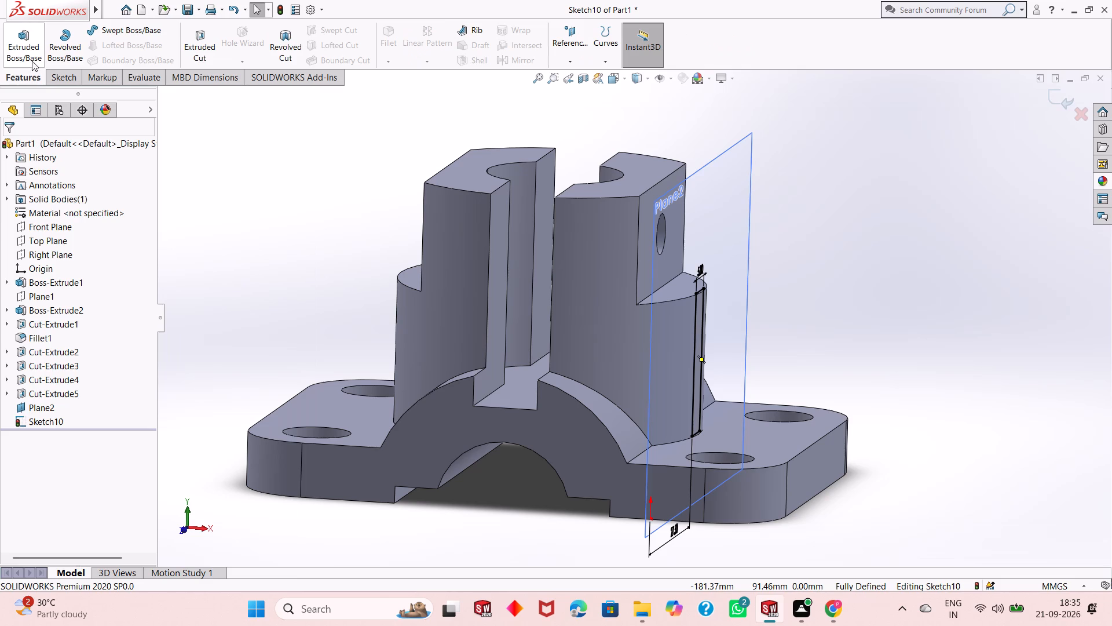
{"action": "left_click", "coordinate": [25, 53]}
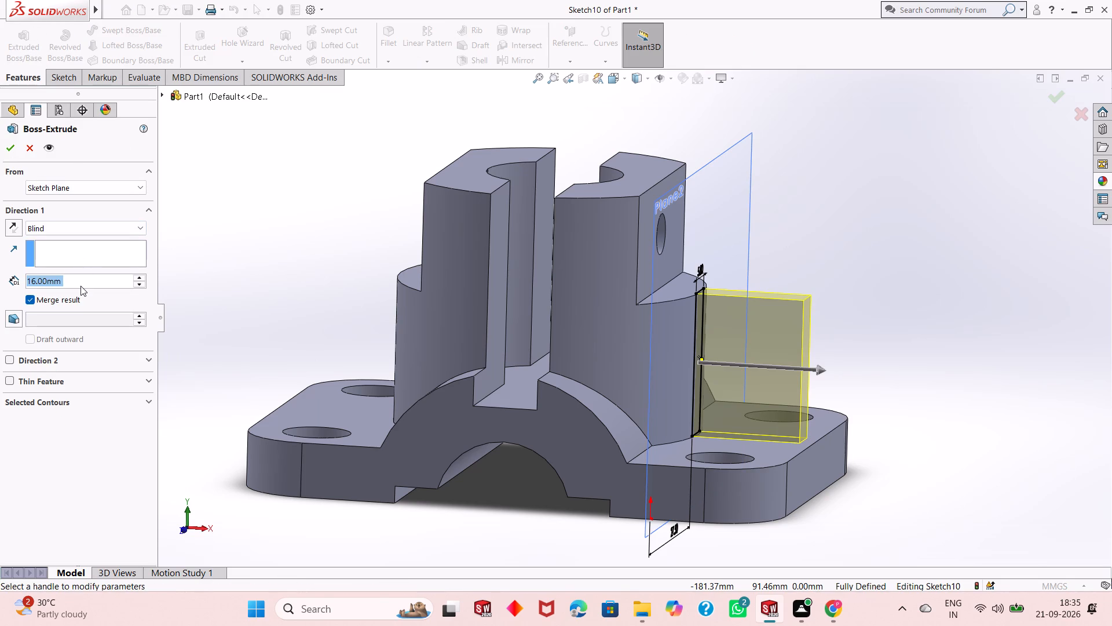
{"action": "type", "text": "20"}
{"action": "key", "text": "Return"}
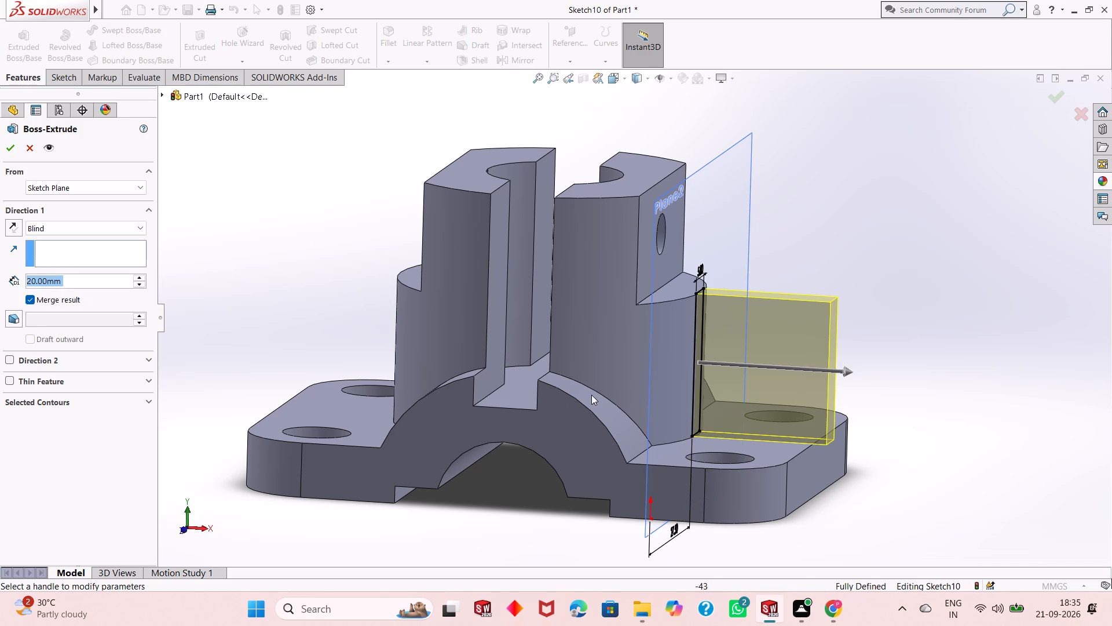
Set the boss extrusion's depth to 18 mm, check its end against the base's outer edge, and create the extrusion.
{"action": "middle_click_drag", "start_coordinate": [592, 394], "coordinate": [608, 410]}
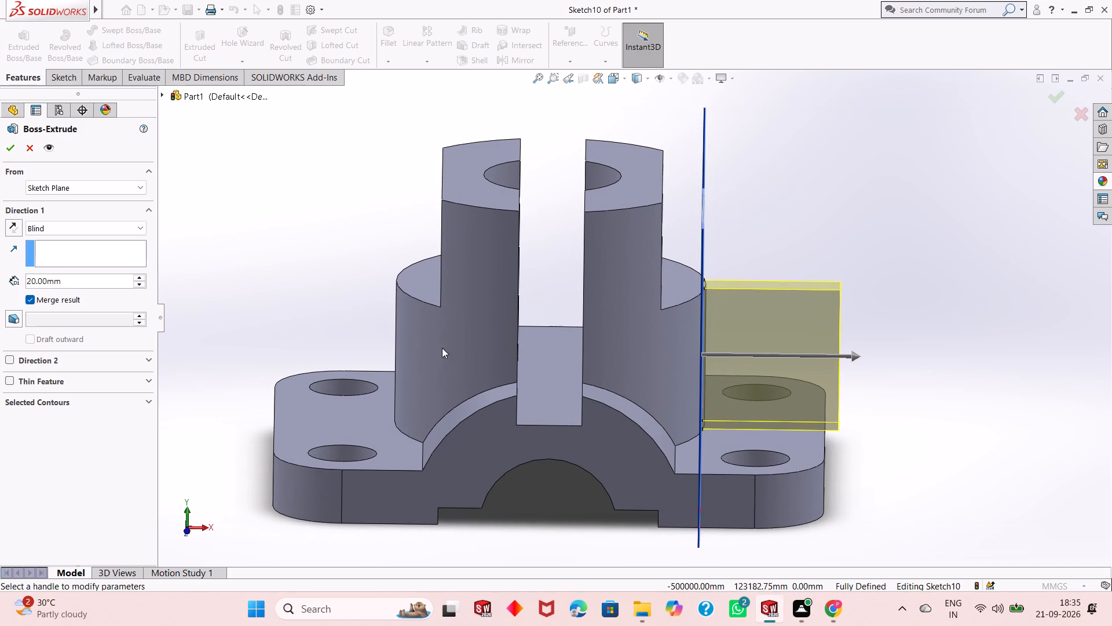
{"action": "double_click", "coordinate": [58, 282]}
{"action": "type", "text": "18"}
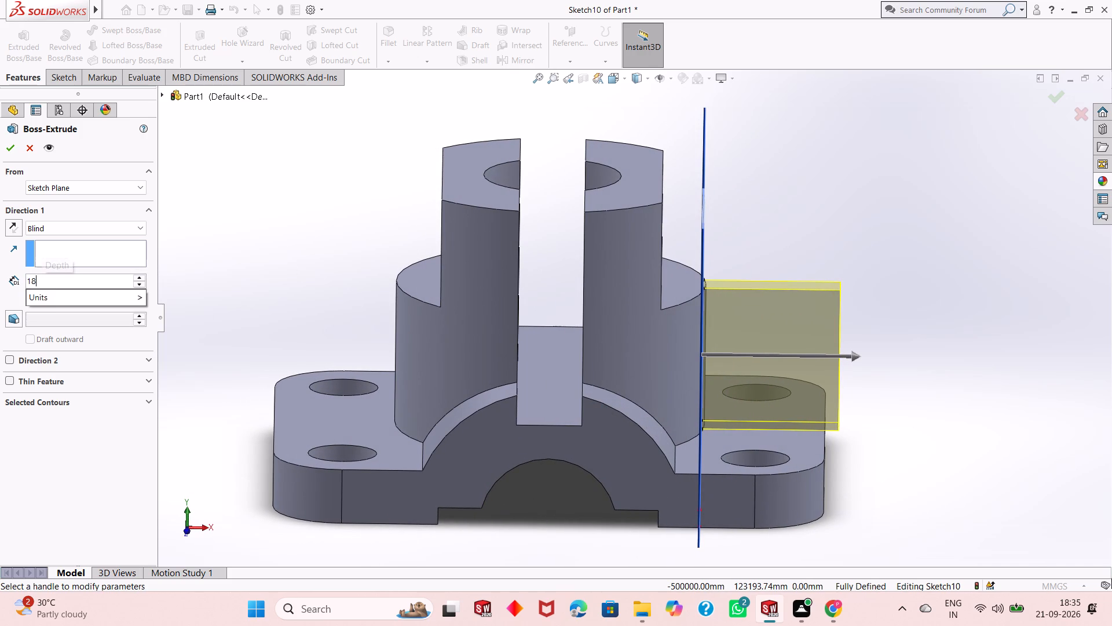
{"action": "key", "text": "Return"}
{"action": "scroll", "coordinate": [741, 446], "scroll_direction": "down", "scroll_amount": 1}
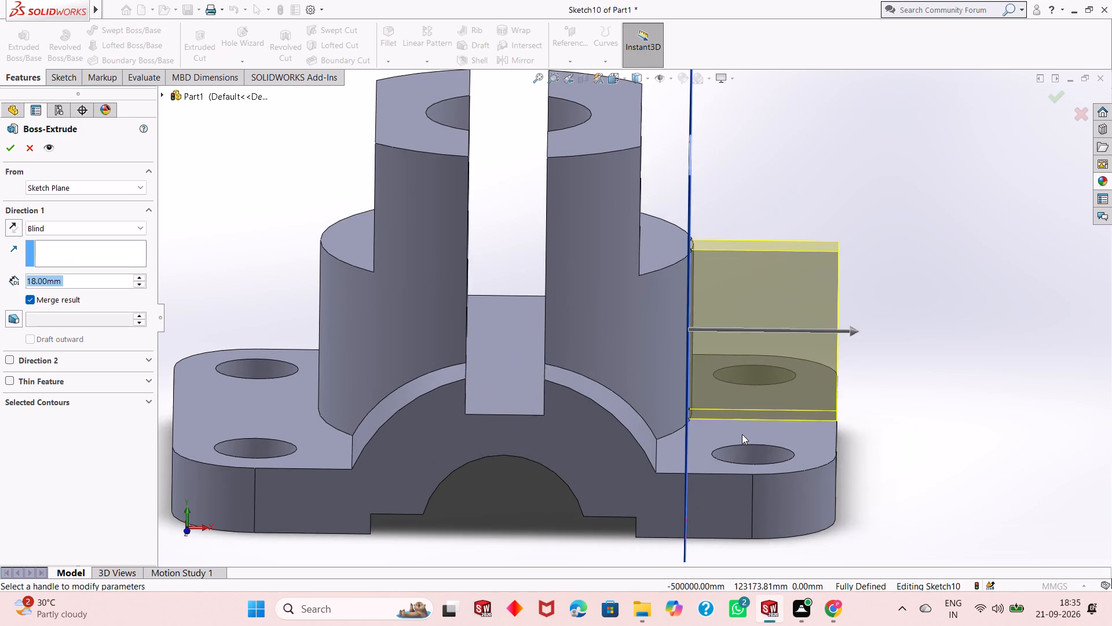
{"action": "scroll", "coordinate": [742, 434], "scroll_direction": "up", "scroll_amount": 4}
{"action": "scroll", "coordinate": [742, 379], "scroll_direction": "down", "scroll_amount": 4}
{"action": "scroll", "coordinate": [667, 286], "scroll_direction": "down", "scroll_amount": 4}
{"action": "middle_click_drag", "start_coordinate": [736, 407], "coordinate": [730, 406]}
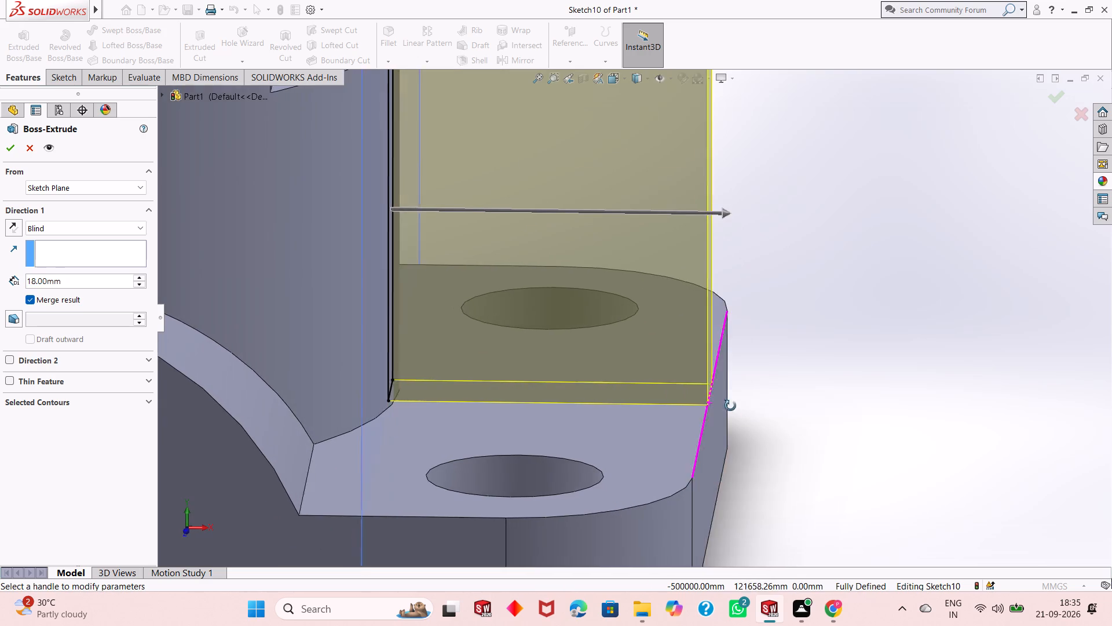
{"action": "middle_click_drag", "start_coordinate": [730, 406], "coordinate": [722, 410]}
{"action": "scroll", "coordinate": [720, 406], "scroll_direction": "down", "scroll_amount": 4}
{"action": "middle_click_drag", "start_coordinate": [697, 361], "coordinate": [700, 352]}
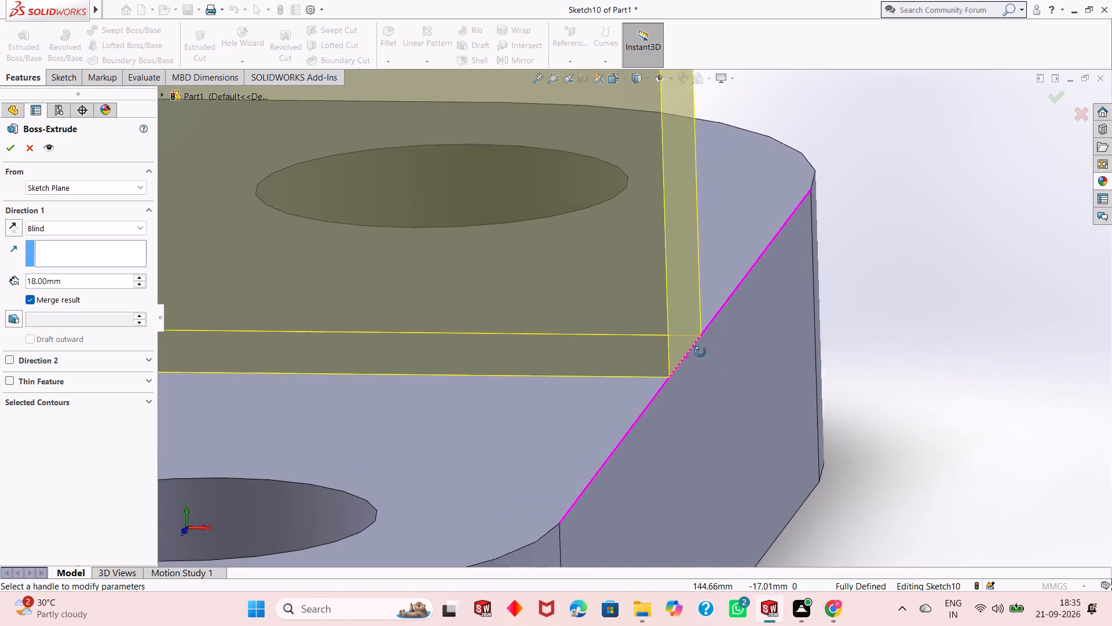
{"action": "middle_click_drag", "start_coordinate": [700, 352], "coordinate": [706, 342]}
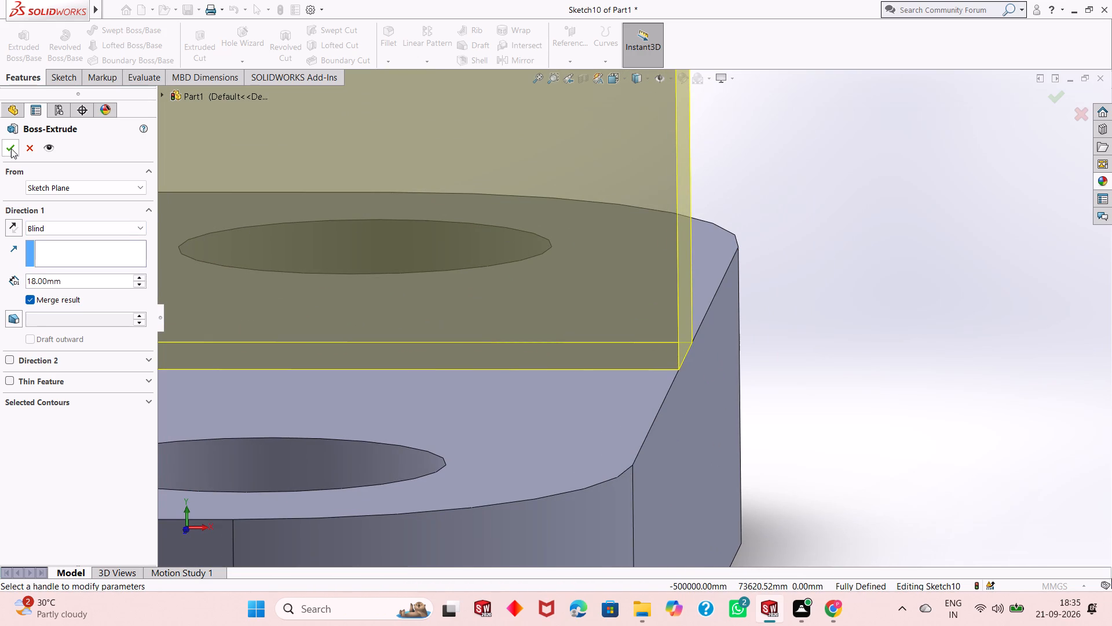
{"action": "left_click", "coordinate": [11, 148]}
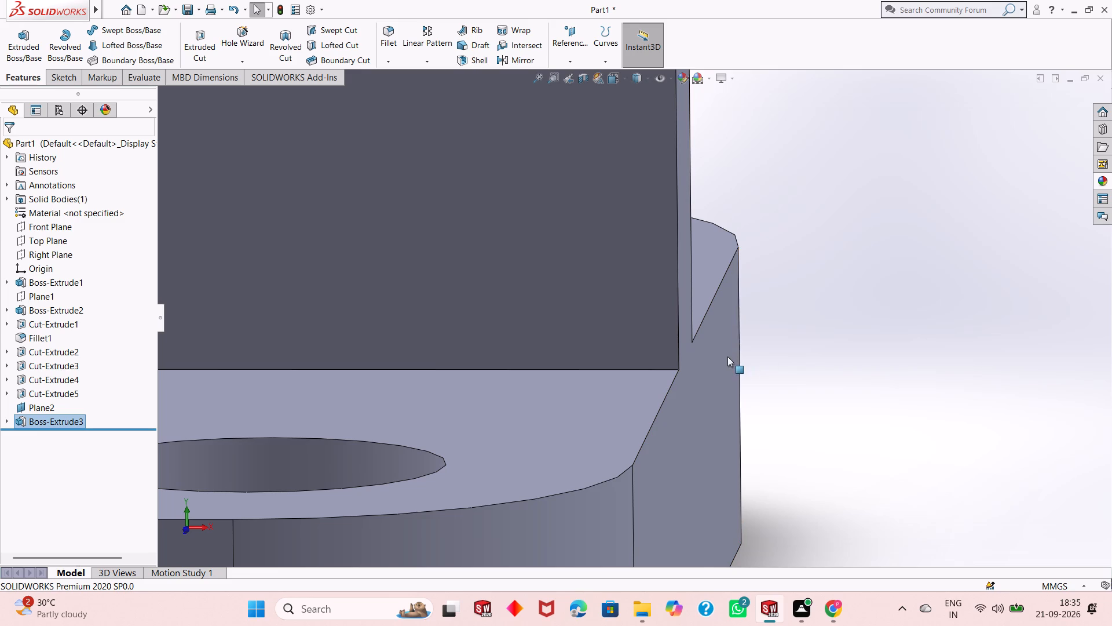
Hide the 62 mm offset reference plane, Plane2.
{"action": "scroll", "coordinate": [727, 356], "scroll_direction": "up", "scroll_amount": 7}
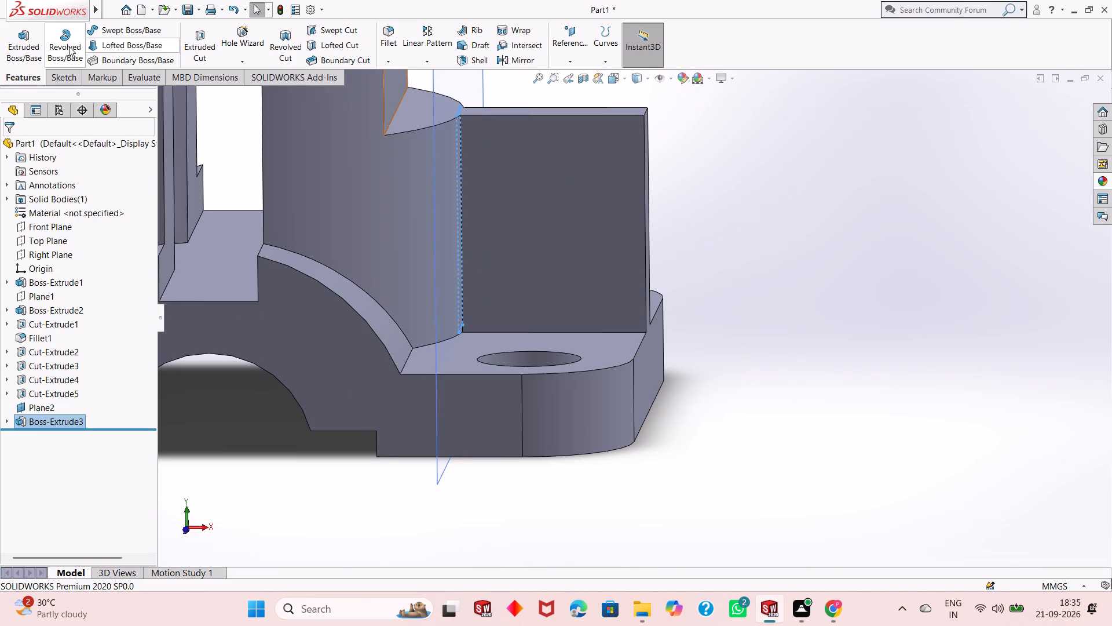
{"action": "left_click", "coordinate": [65, 79]}
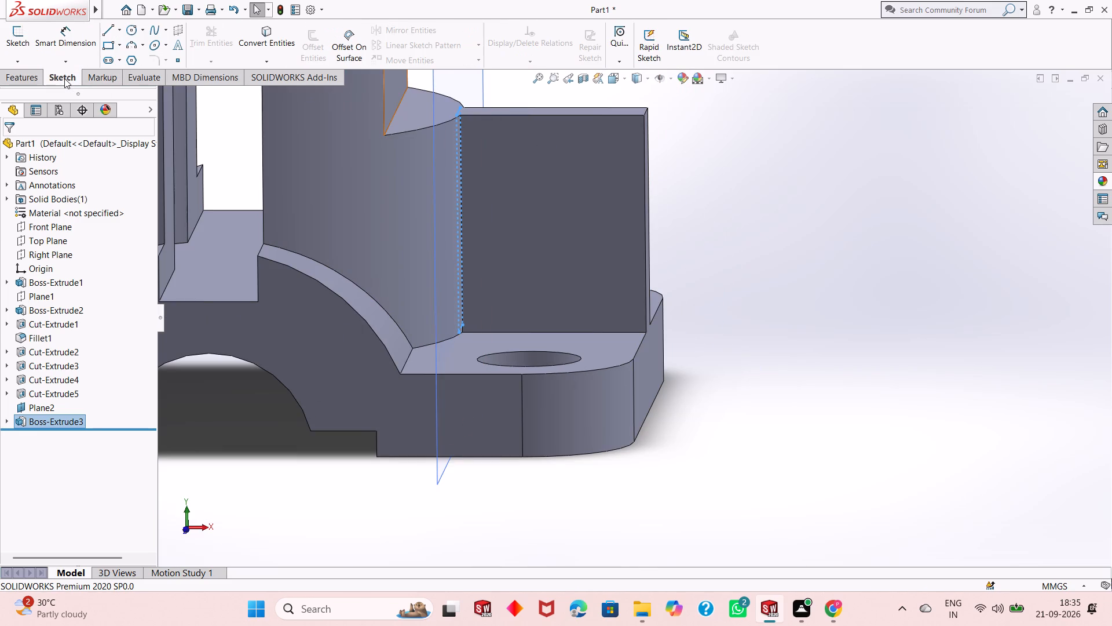
{"action": "middle_click_drag", "start_coordinate": [525, 216], "coordinate": [482, 262]}
{"action": "right_click", "coordinate": [292, 248]}
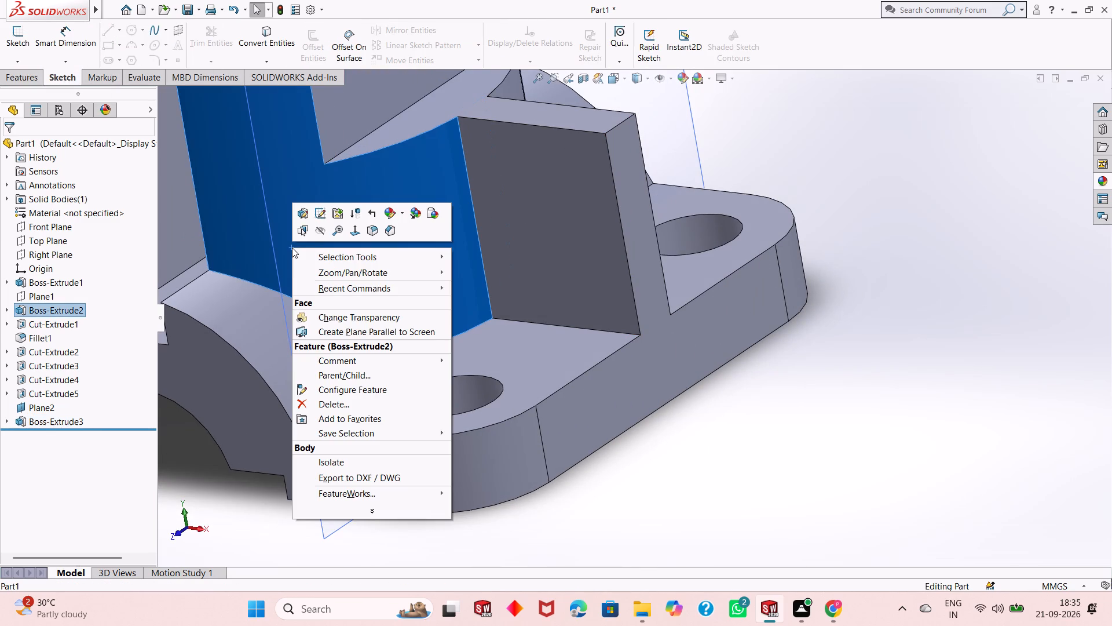
{"action": "key", "text": "Escape"}
{"action": "key", "text": "Escape"}
{"action": "scroll", "coordinate": [481, 279], "scroll_direction": "up", "scroll_amount": 3}
{"action": "right_click", "coordinate": [613, 123]}
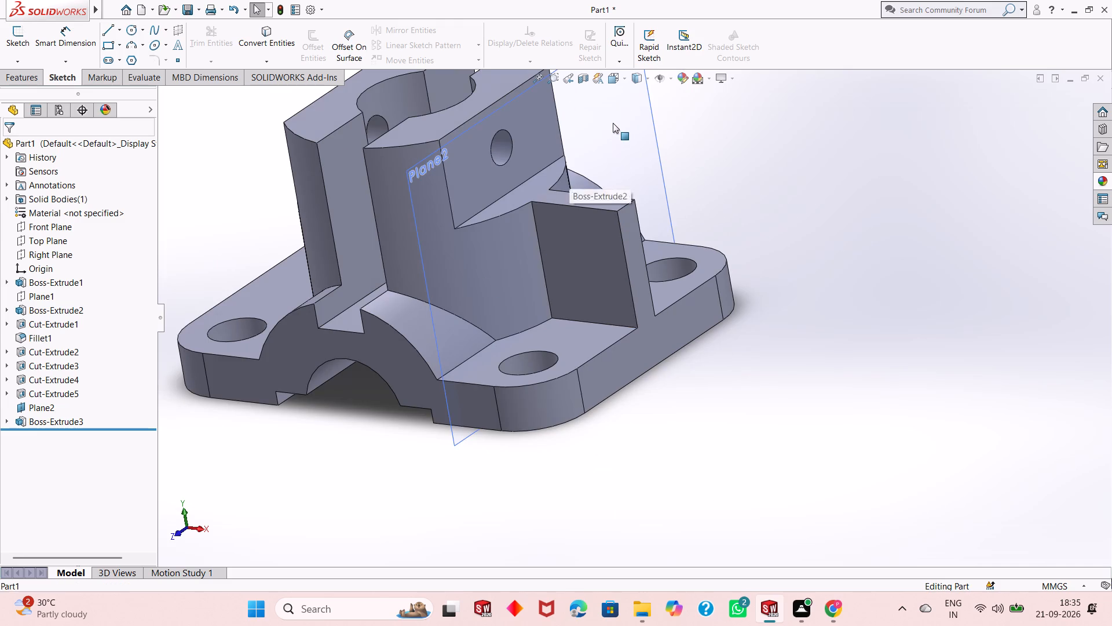
{"action": "left_click", "coordinate": [660, 105]}
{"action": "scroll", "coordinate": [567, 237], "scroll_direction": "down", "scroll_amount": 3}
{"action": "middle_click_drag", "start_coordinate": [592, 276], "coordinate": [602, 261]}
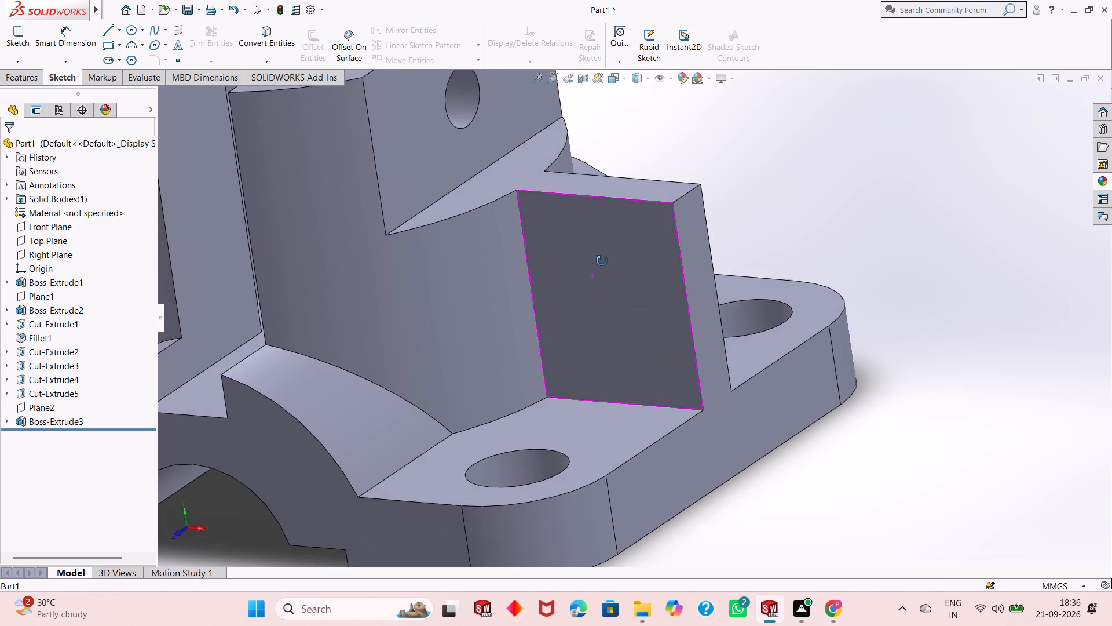
On the rib block's side face, sketch a diagonal line from the upper corner at the cylinder to the lower outer corner.
{"action": "middle_click_drag", "start_coordinate": [602, 261], "coordinate": [604, 256]}
{"action": "left_click", "coordinate": [105, 28]}
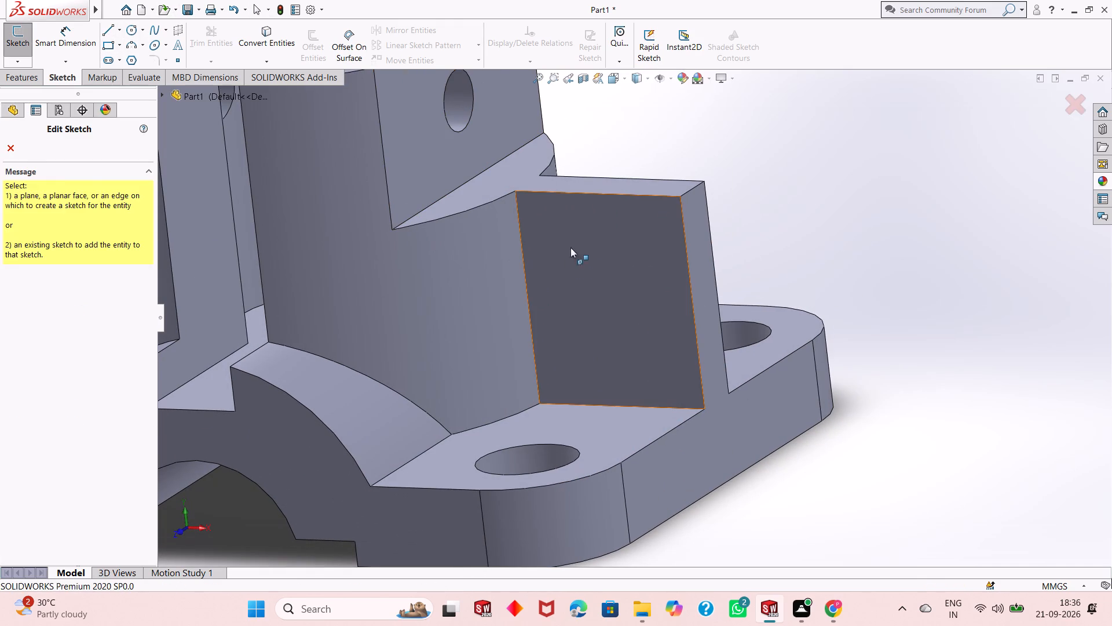
{"action": "left_click", "coordinate": [576, 245]}
{"action": "left_click", "coordinate": [516, 190]}
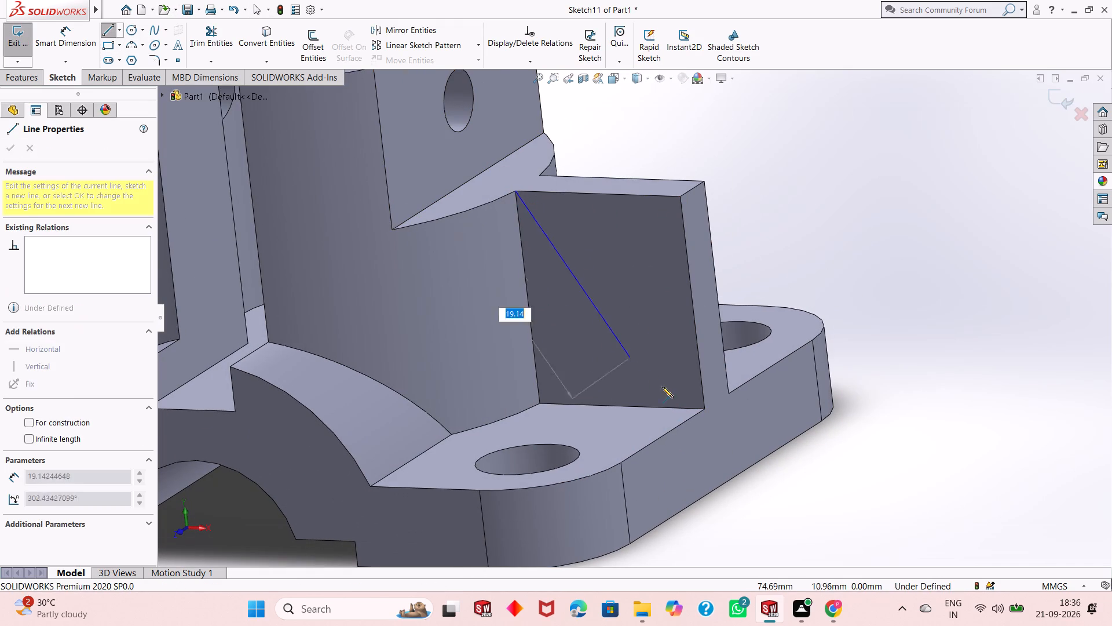
{"action": "left_click", "coordinate": [705, 410]}
{"action": "right_click", "coordinate": [705, 410]}
{"action": "left_click", "coordinate": [722, 417]}
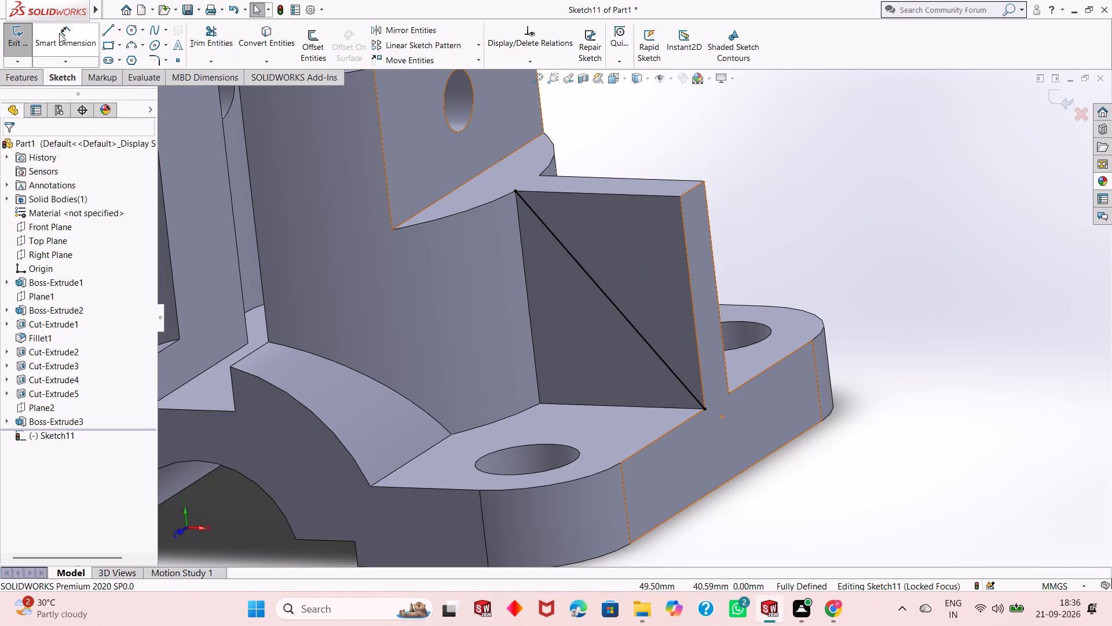
Cut away the rib block's material above the diagonal line with a blind Extruded Cut 18 mm deep.
{"action": "left_click", "coordinate": [17, 82]}
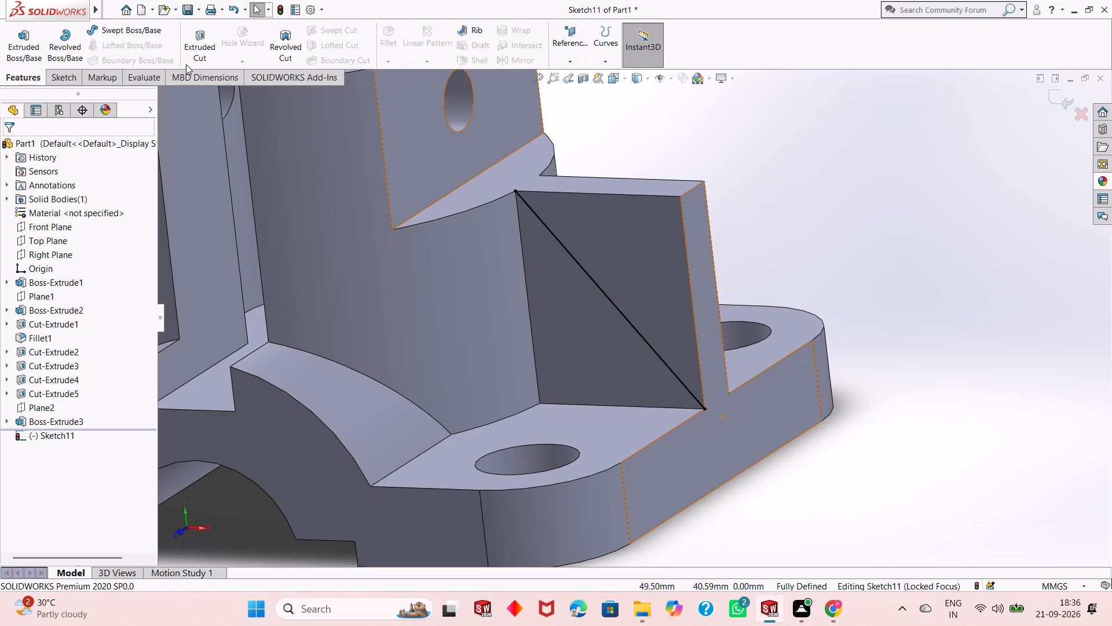
{"action": "left_click", "coordinate": [202, 59]}
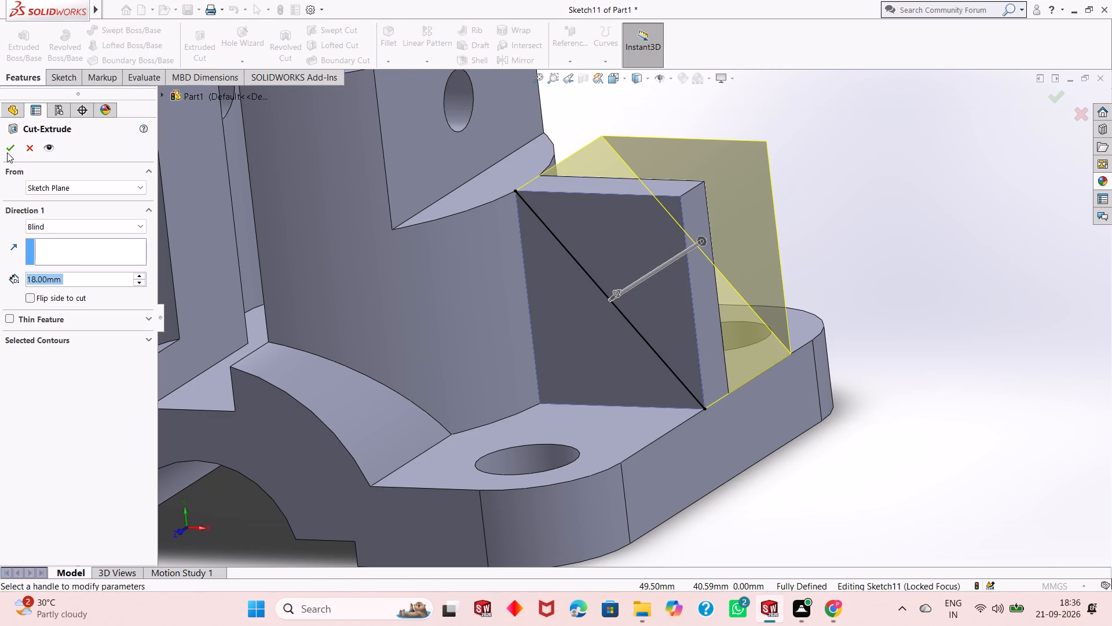
{"action": "left_click", "coordinate": [10, 144]}
{"action": "left_click", "coordinate": [877, 258]}
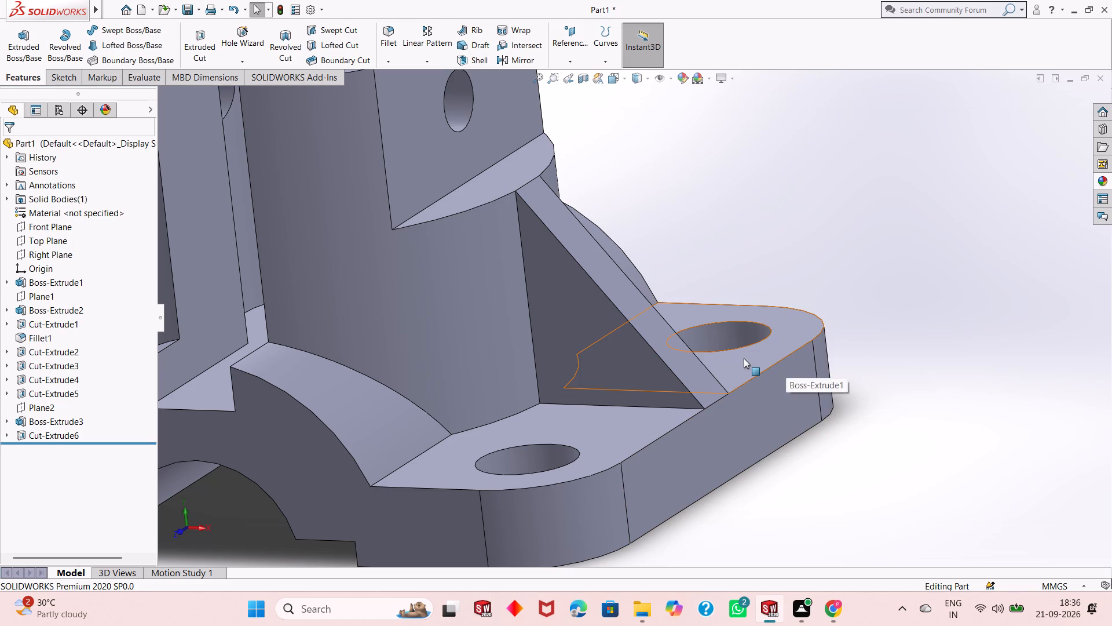
Start a reference plane offset from the Right Plane toward the cylinder on the side without a rib, and try an offset of 24 mm.
{"action": "middle_click_drag", "start_coordinate": [549, 338], "coordinate": [627, 319]}
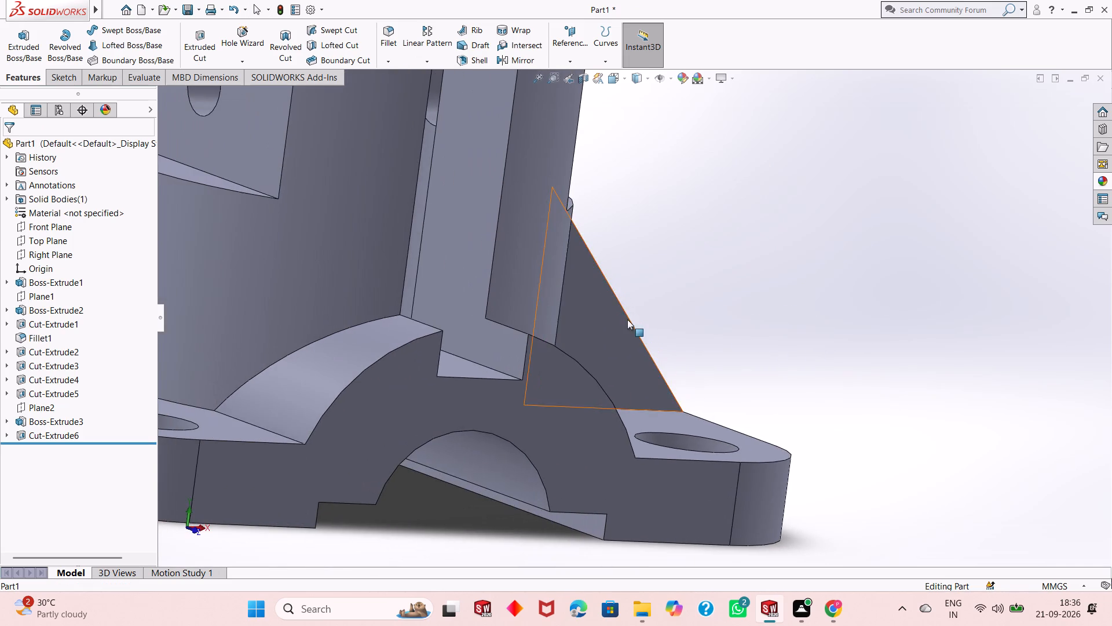
{"action": "scroll", "coordinate": [637, 324], "scroll_direction": "up", "scroll_amount": 6}
{"action": "middle_click_drag", "start_coordinate": [617, 308], "coordinate": [839, 305]}
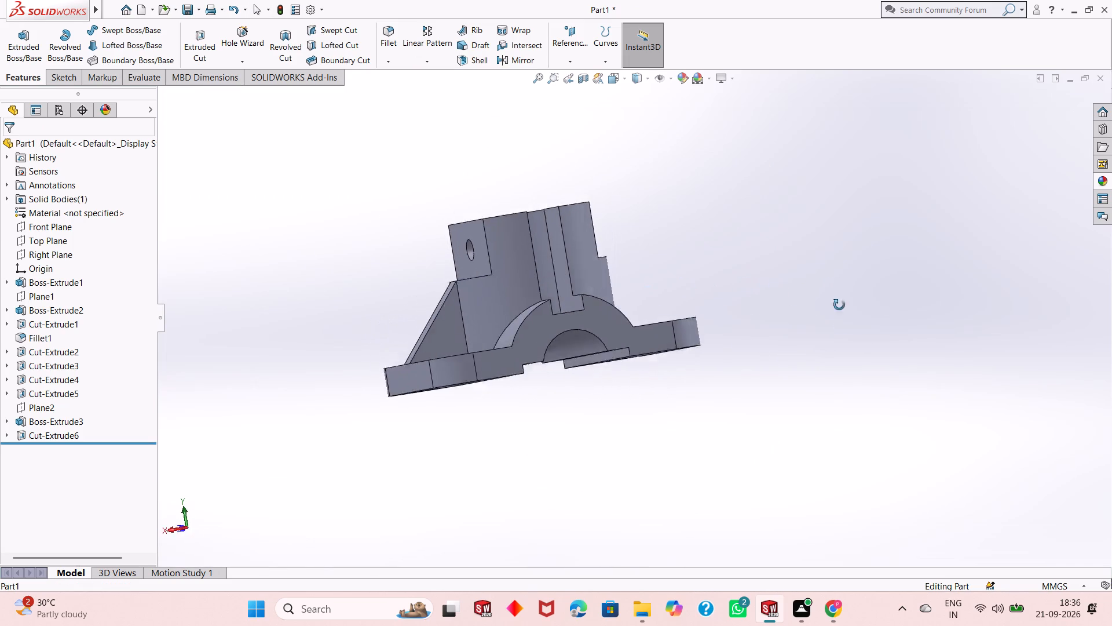
{"action": "middle_click_drag", "start_coordinate": [839, 305], "coordinate": [811, 313]}
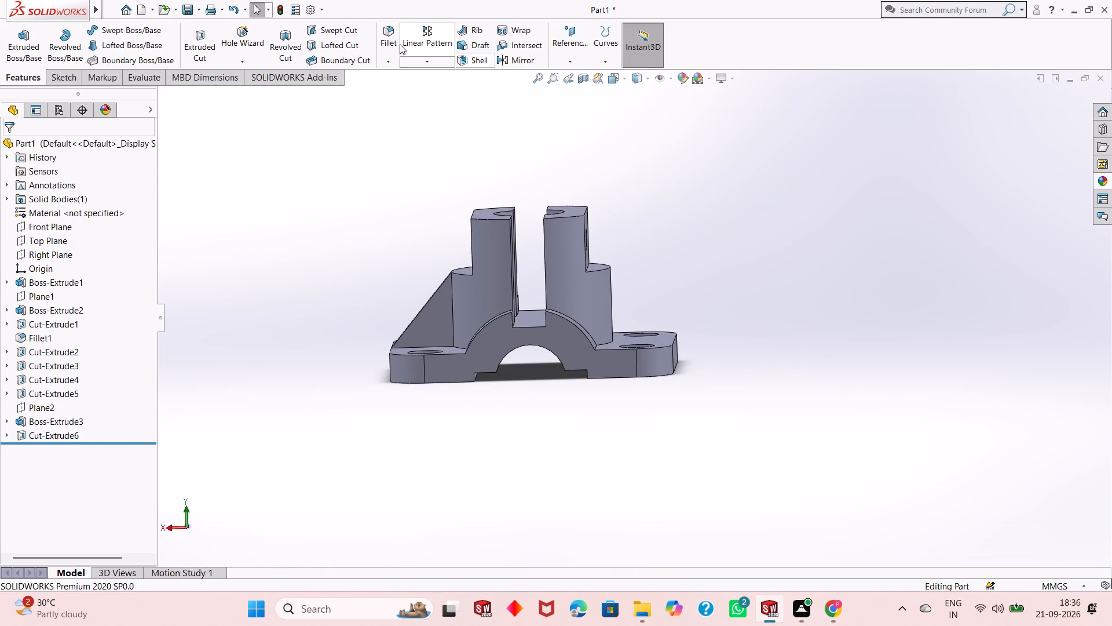
{"action": "left_click", "coordinate": [569, 64]}
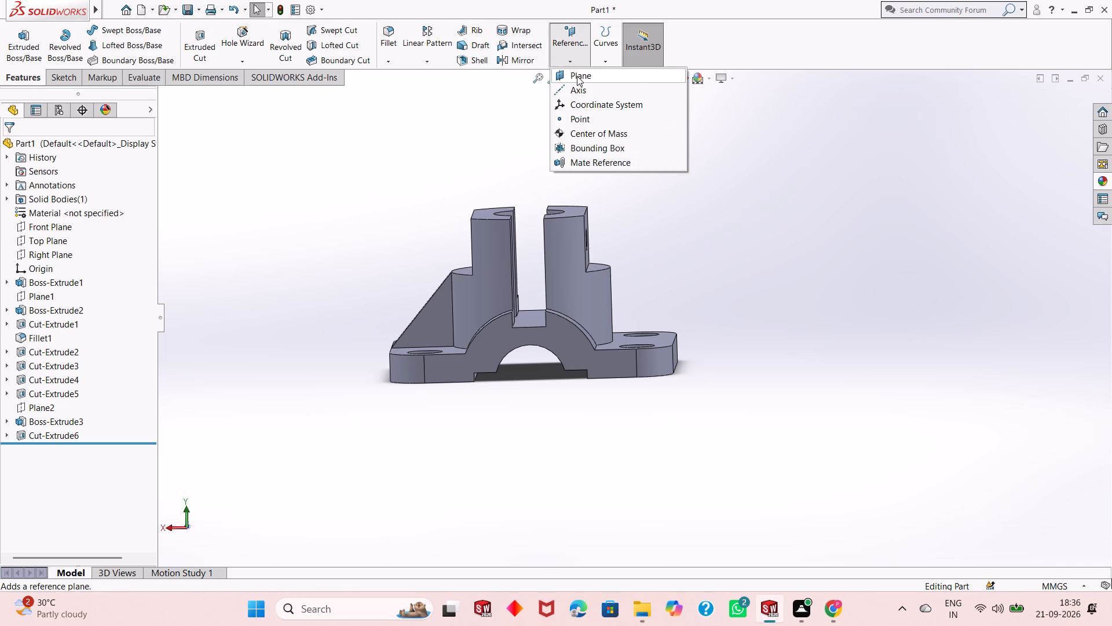
{"action": "left_click", "coordinate": [577, 77]}
{"action": "left_click", "coordinate": [185, 96]}
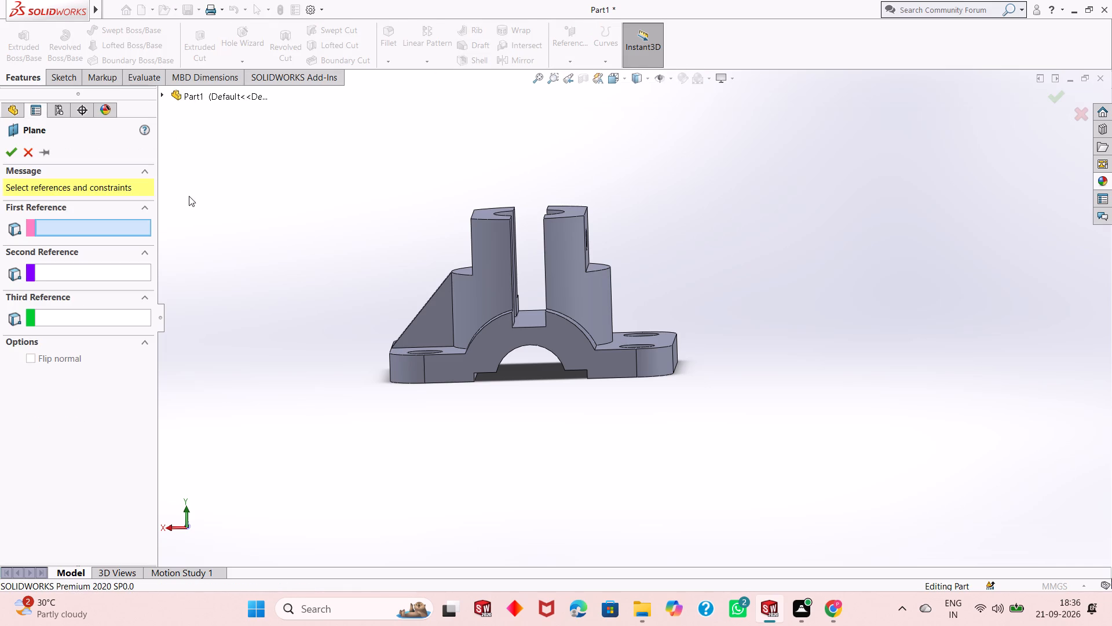
{"action": "left_click", "coordinate": [176, 99]}
{"action": "left_click", "coordinate": [161, 94]}
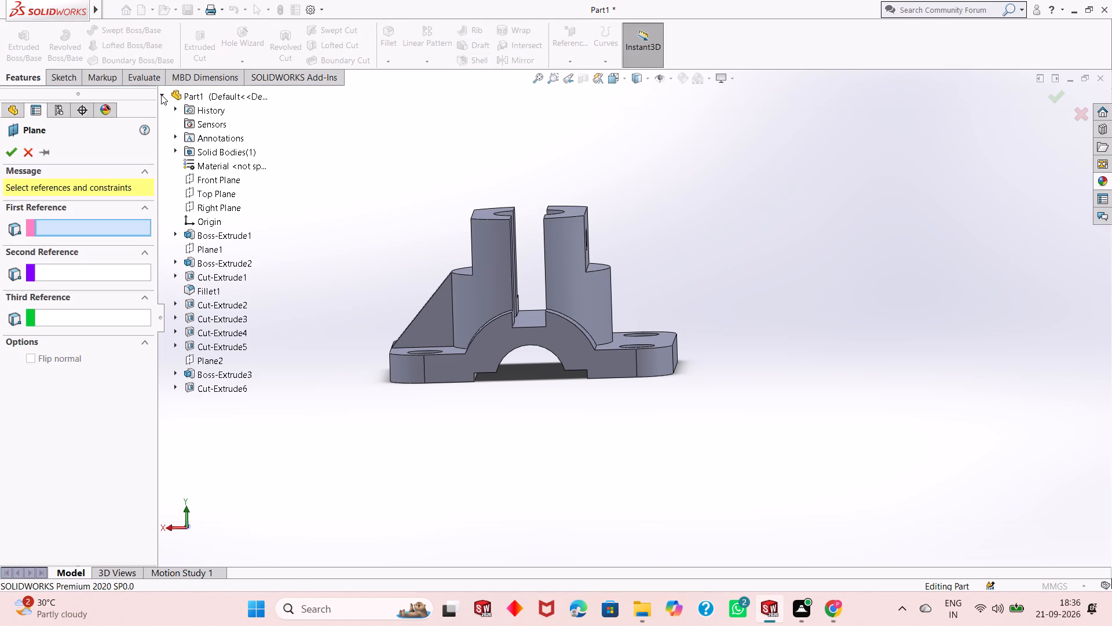
{"action": "left_click", "coordinate": [199, 208]}
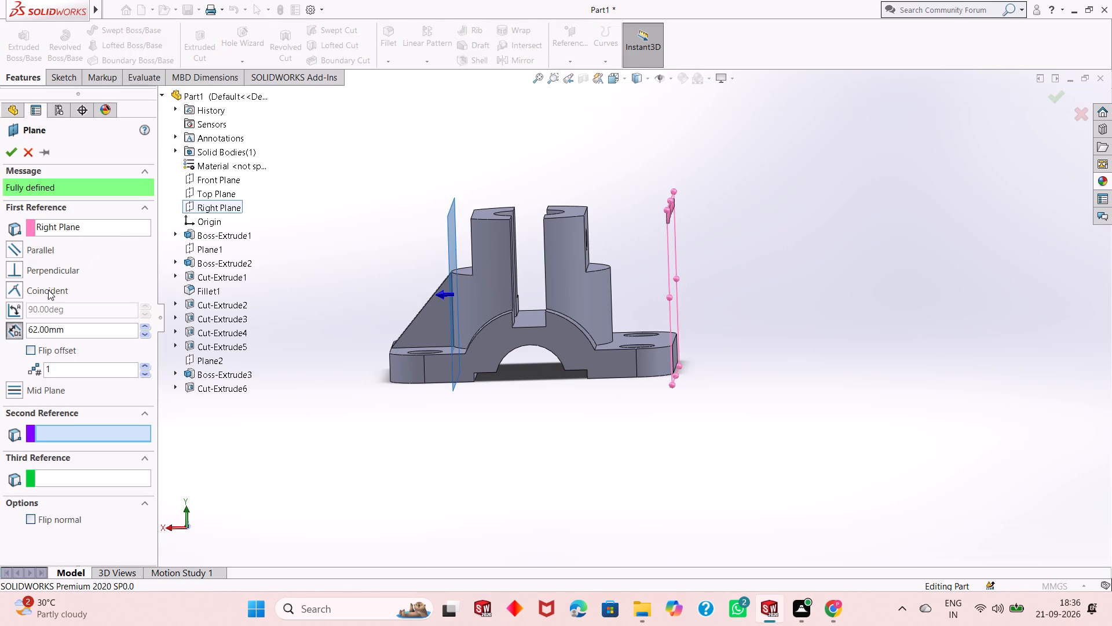
{"action": "left_click", "coordinate": [36, 354]}
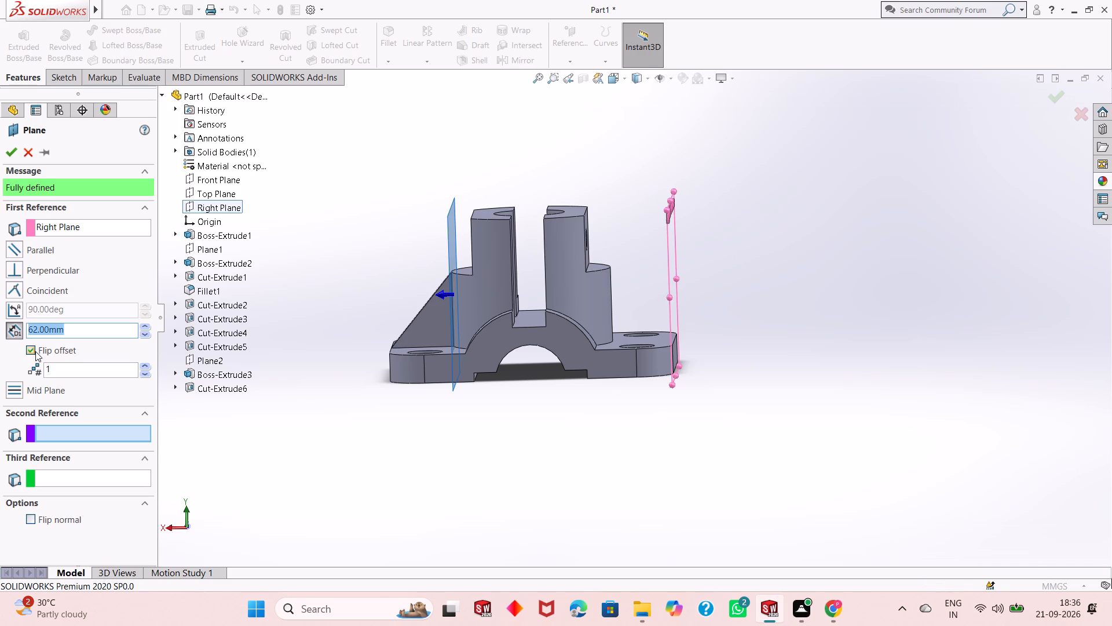
{"action": "left_click", "coordinate": [35, 351]}
{"action": "type", "text": "24"}
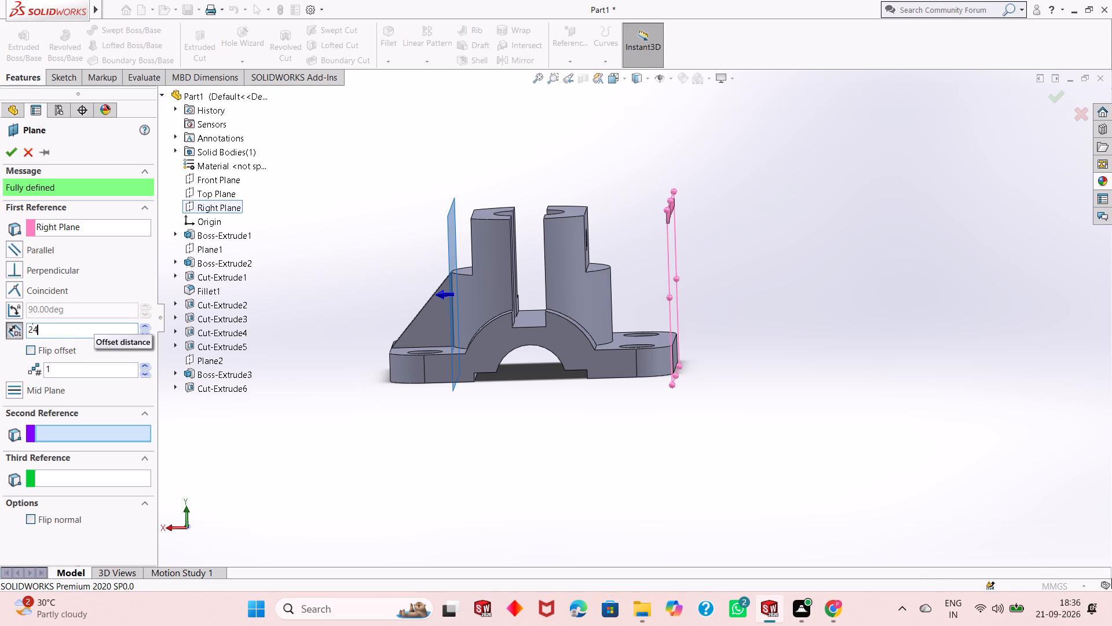
{"action": "key", "text": "Return"}
{"action": "type", "text": "20"}
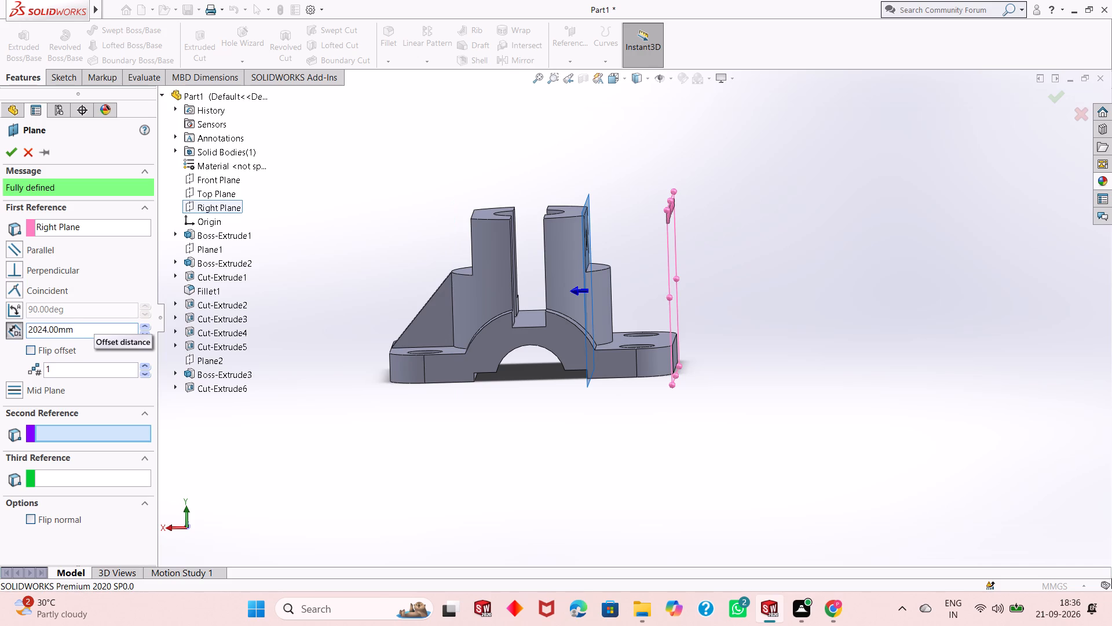
Set the plane's offset from the Right Plane to 18 mm, check its position against the cylinder, and create the plane.
{"action": "double_click", "coordinate": [94, 324]}
{"action": "type", "text": "18"}
{"action": "key", "text": "Return"}
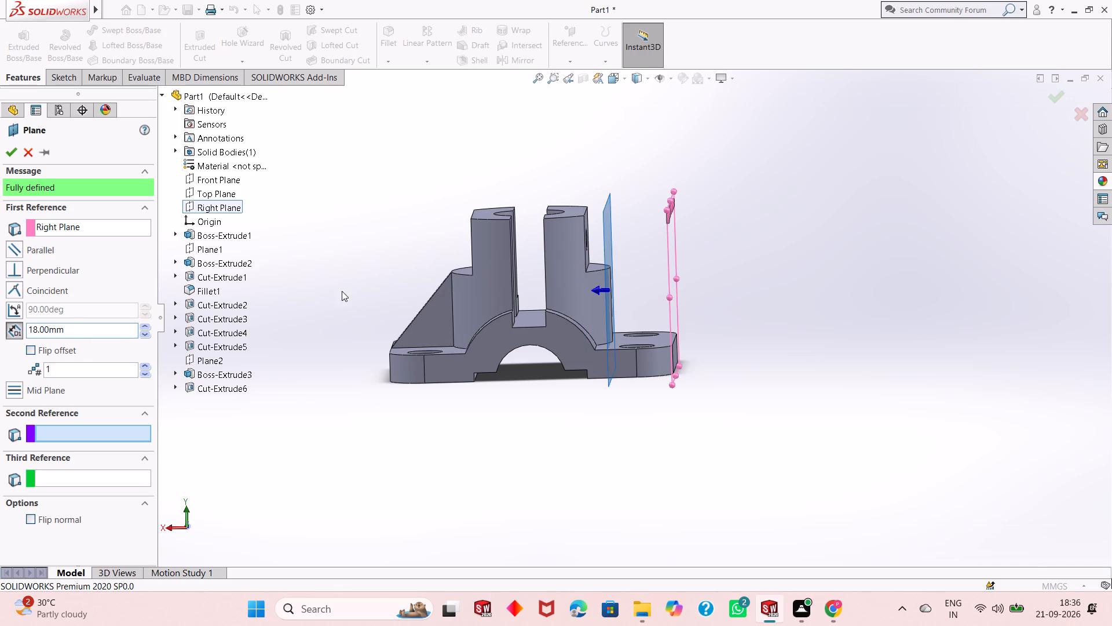
{"action": "scroll", "coordinate": [526, 310], "scroll_direction": "down", "scroll_amount": 3}
{"action": "middle_click_drag", "start_coordinate": [750, 275], "coordinate": [694, 280]}
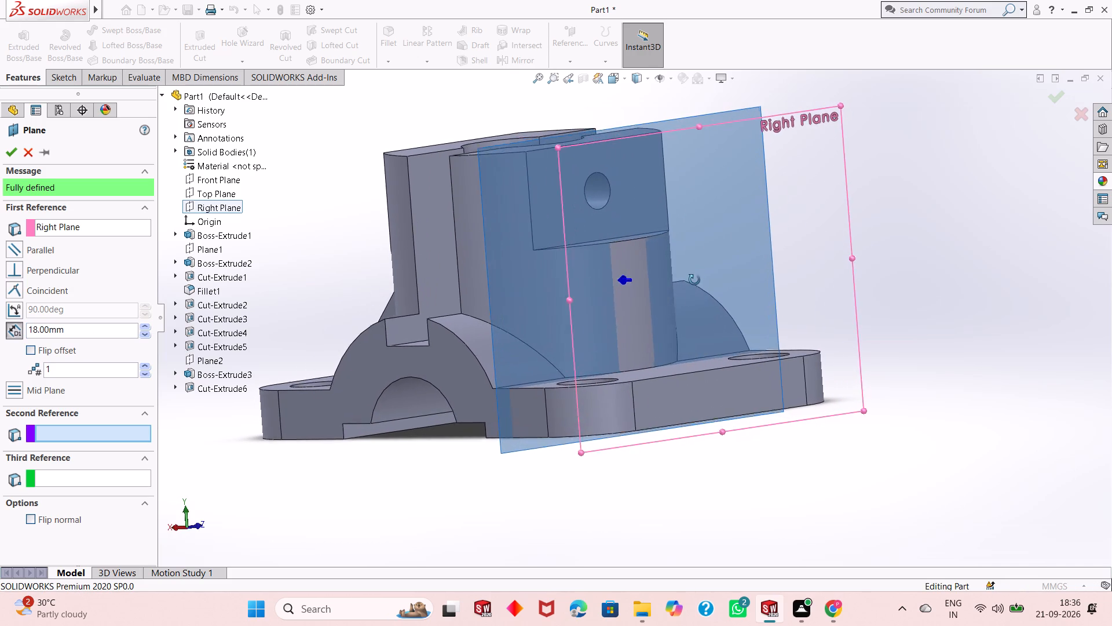
{"action": "middle_click_drag", "start_coordinate": [694, 280], "coordinate": [688, 286]}
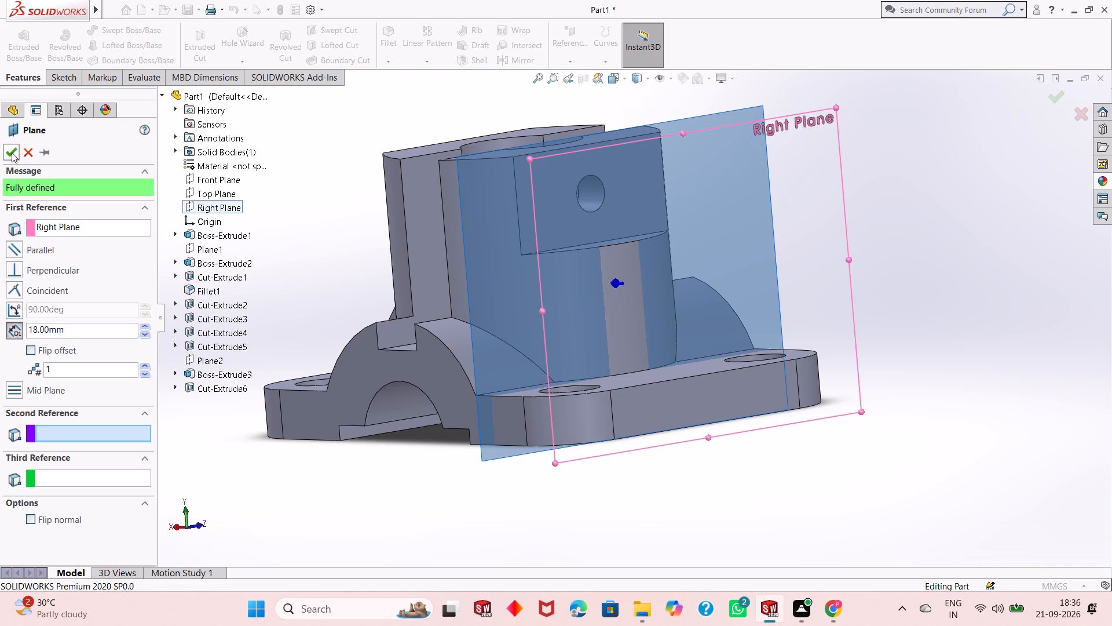
{"action": "left_click", "coordinate": [12, 152]}
On the 18 mm offset plane, sketch a rectangle about 6.6 mm wide from the cylinder flat's lower edge down to the base's top edge.
{"action": "left_click", "coordinate": [709, 144]}
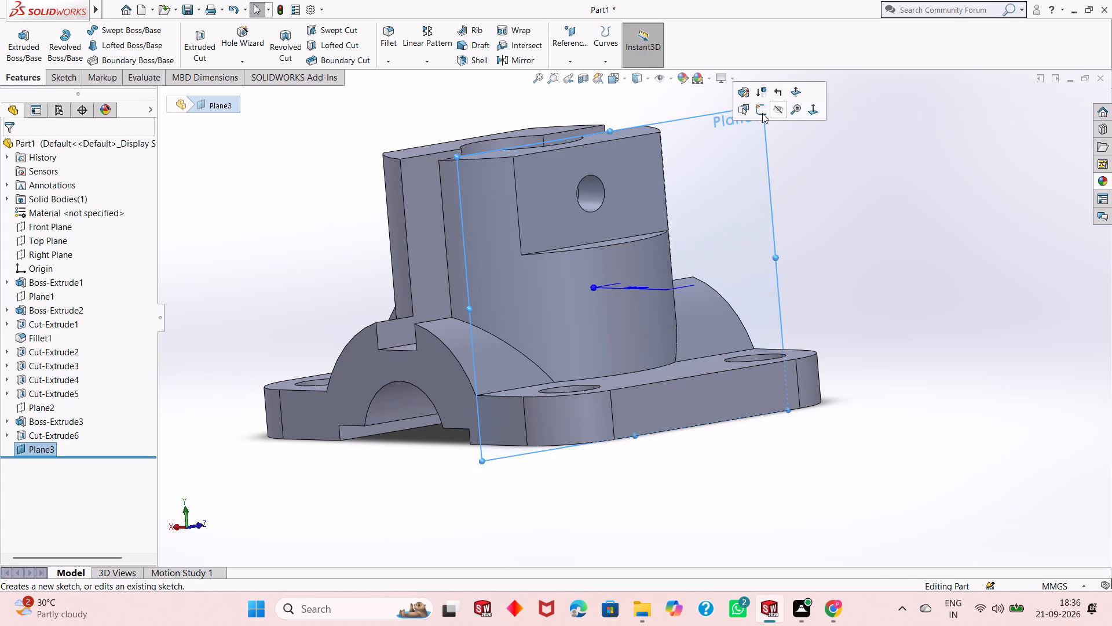
{"action": "left_click", "coordinate": [762, 112]}
{"action": "key", "text": "ctrl+8"}
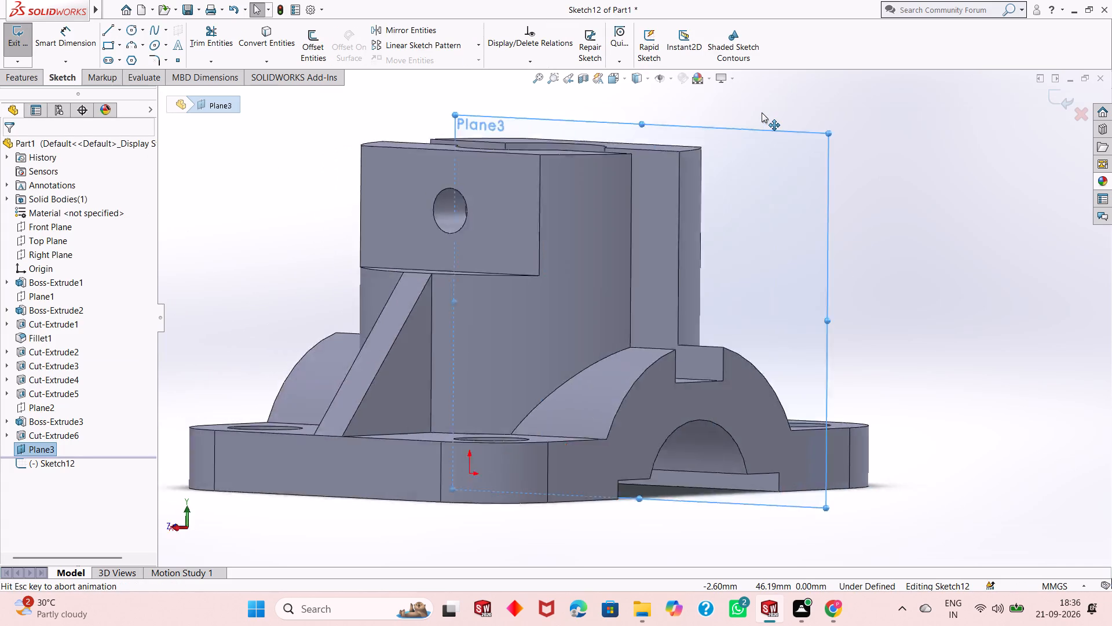
{"action": "key", "text": "ctrl+8"}
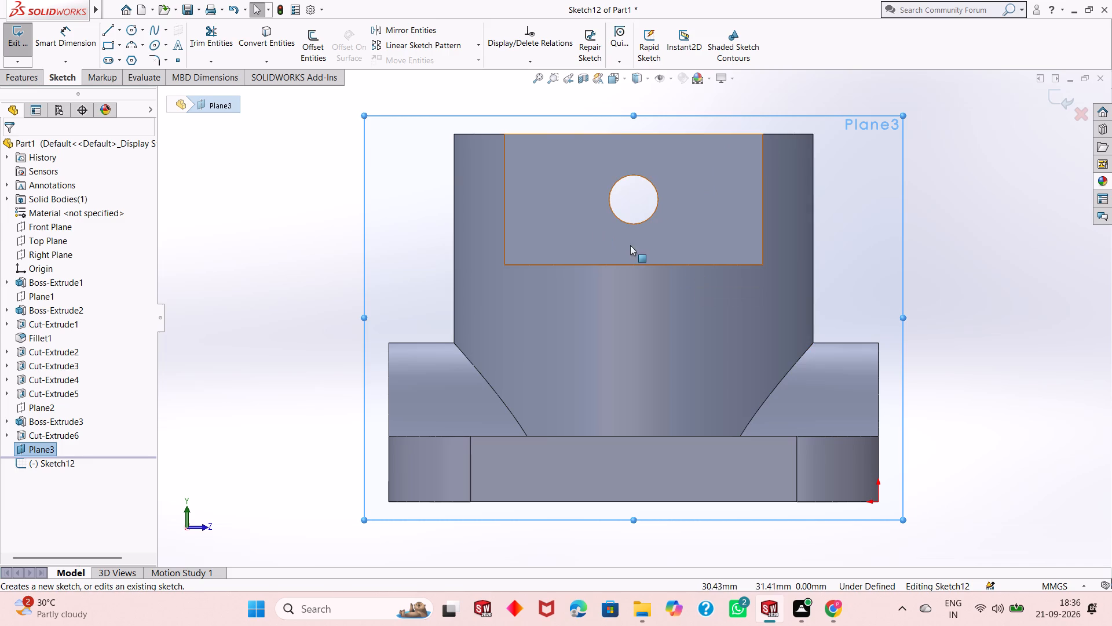
{"action": "left_click", "coordinate": [103, 48]}
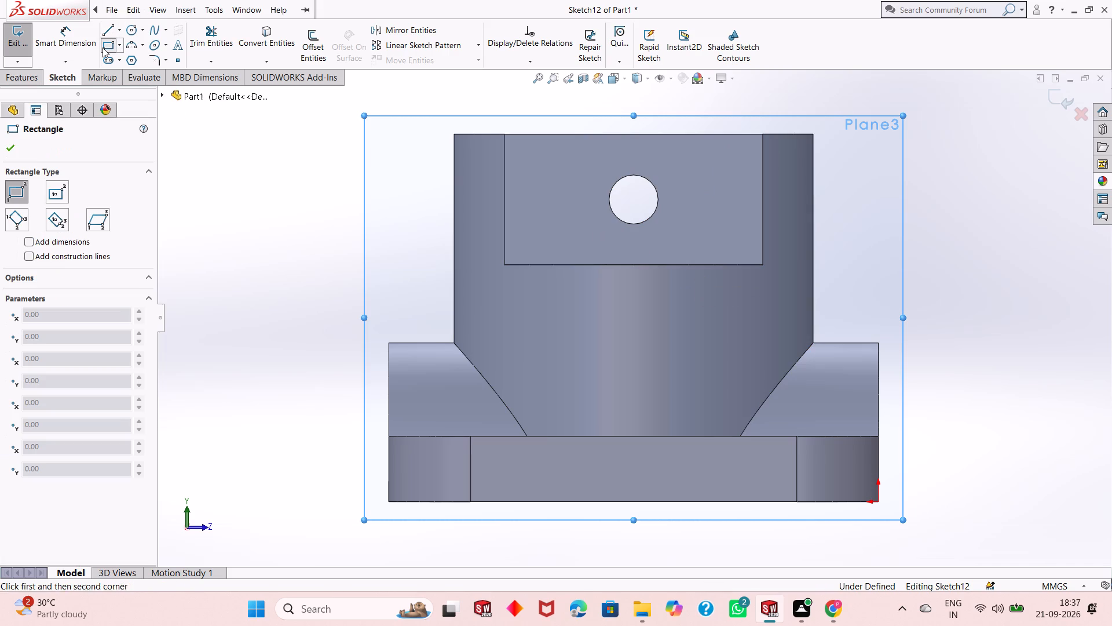
{"action": "left_click", "coordinate": [594, 261]}
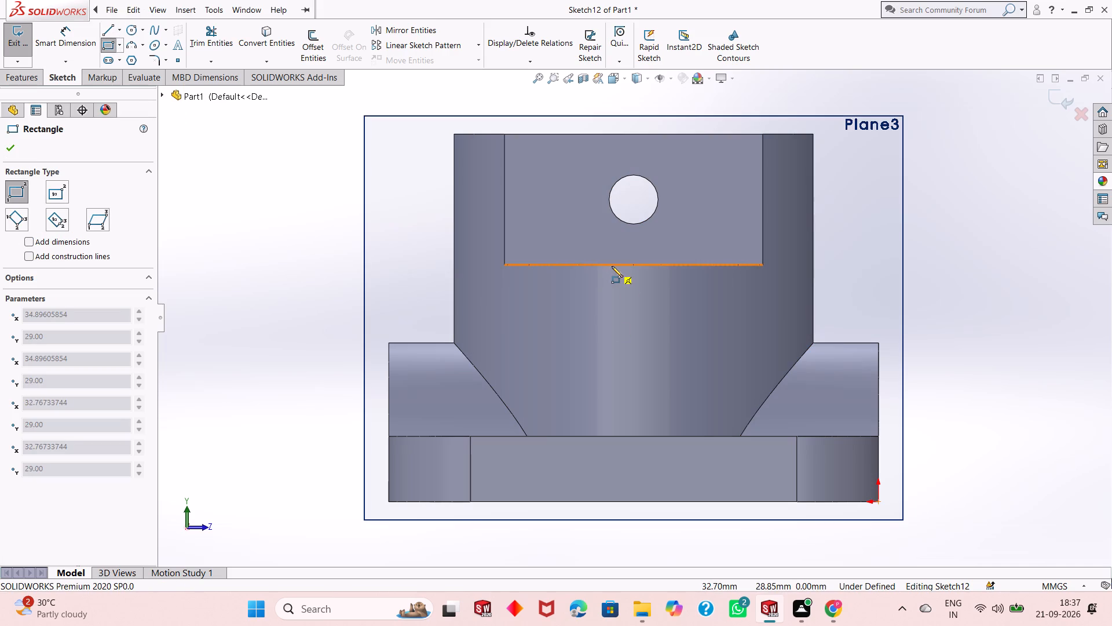
{"action": "key", "text": "Escape"}
{"action": "left_click", "coordinate": [111, 50]}
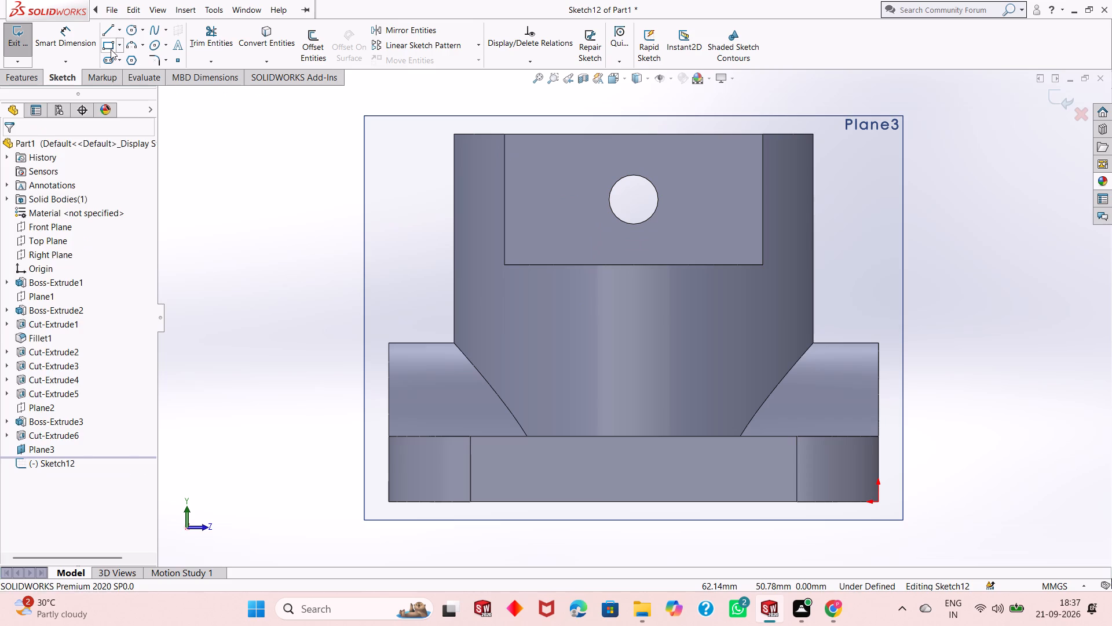
{"action": "left_click", "coordinate": [599, 264]}
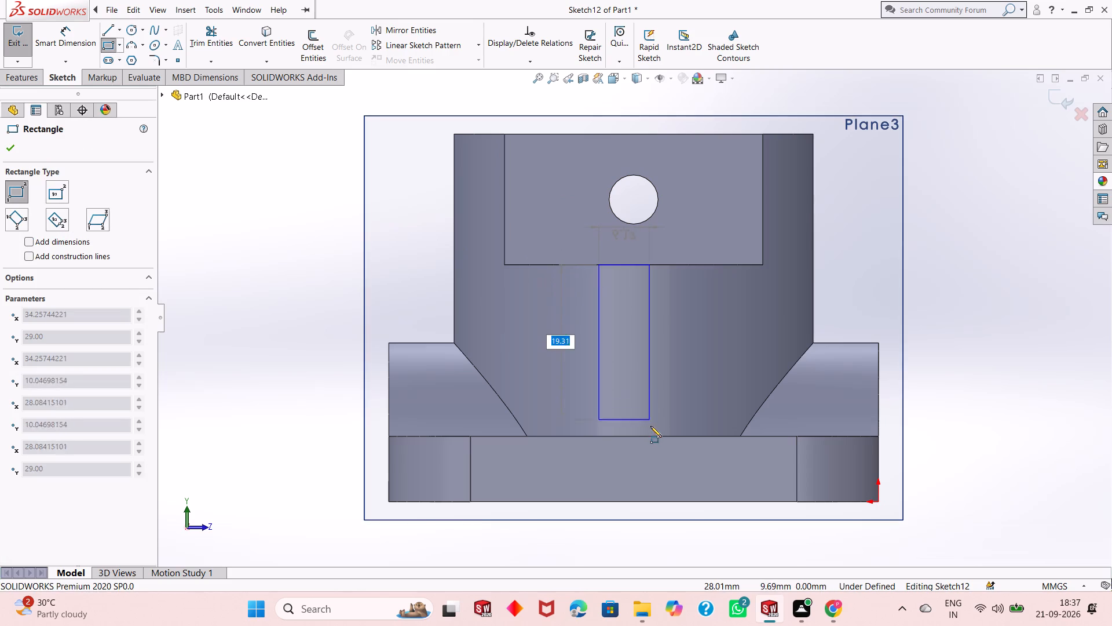
{"action": "left_click", "coordinate": [653, 436]}
{"action": "right_click", "coordinate": [653, 436]}
{"action": "left_click", "coordinate": [684, 442]}
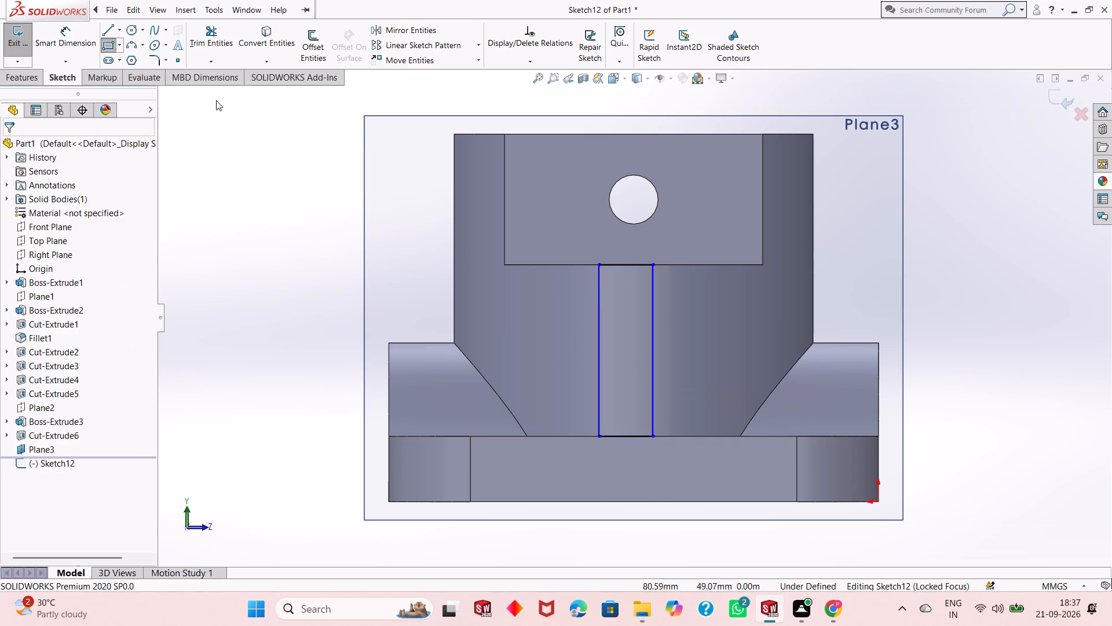
Dimension the rectangle's width at 5 mm.
{"action": "left_click", "coordinate": [73, 43]}
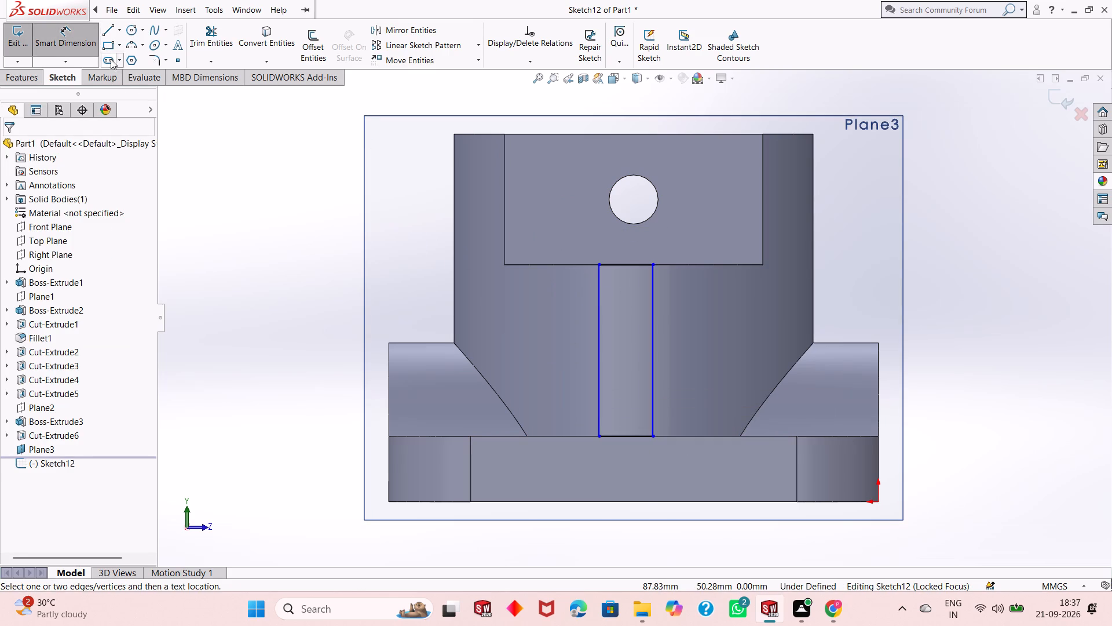
{"action": "left_click", "coordinate": [617, 265]}
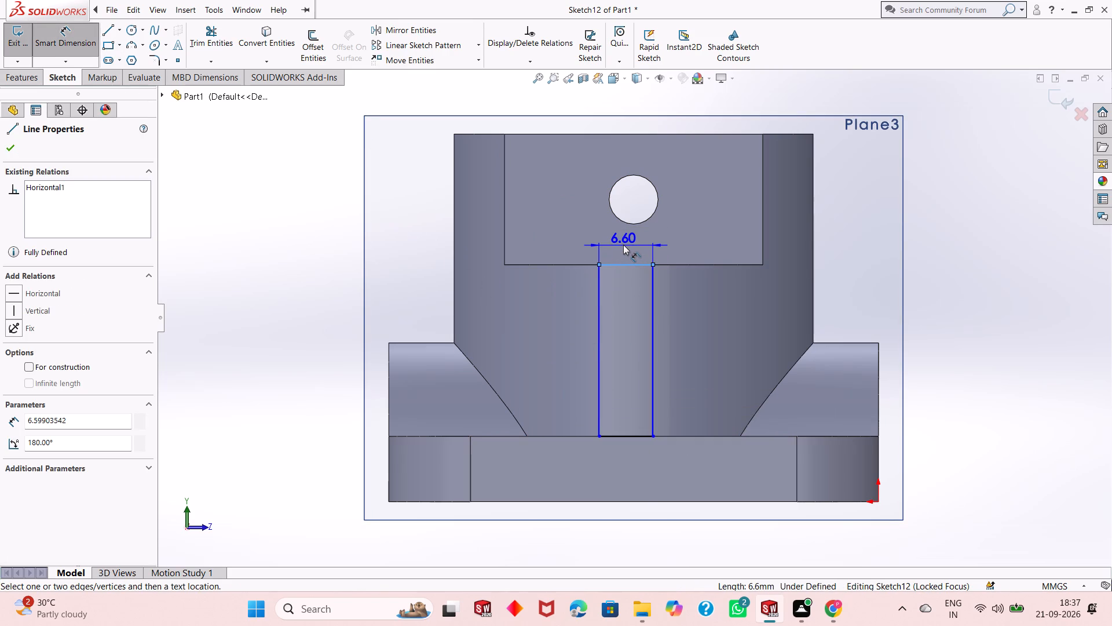
{"action": "left_click", "coordinate": [623, 245]}
{"action": "key", "text": "5"}
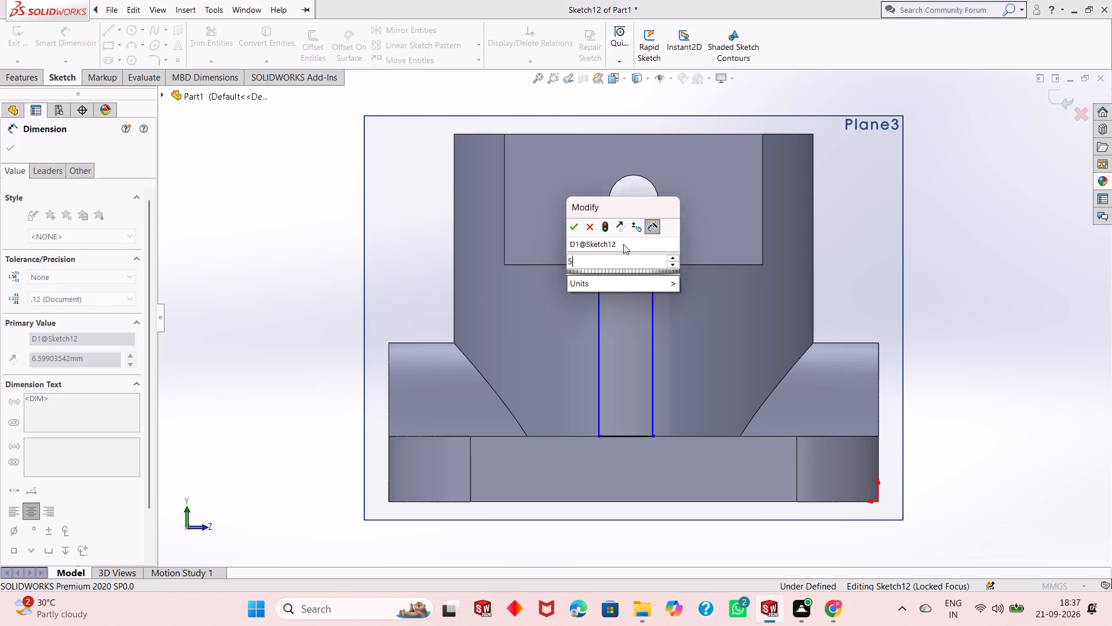
{"action": "key", "text": "Return"}
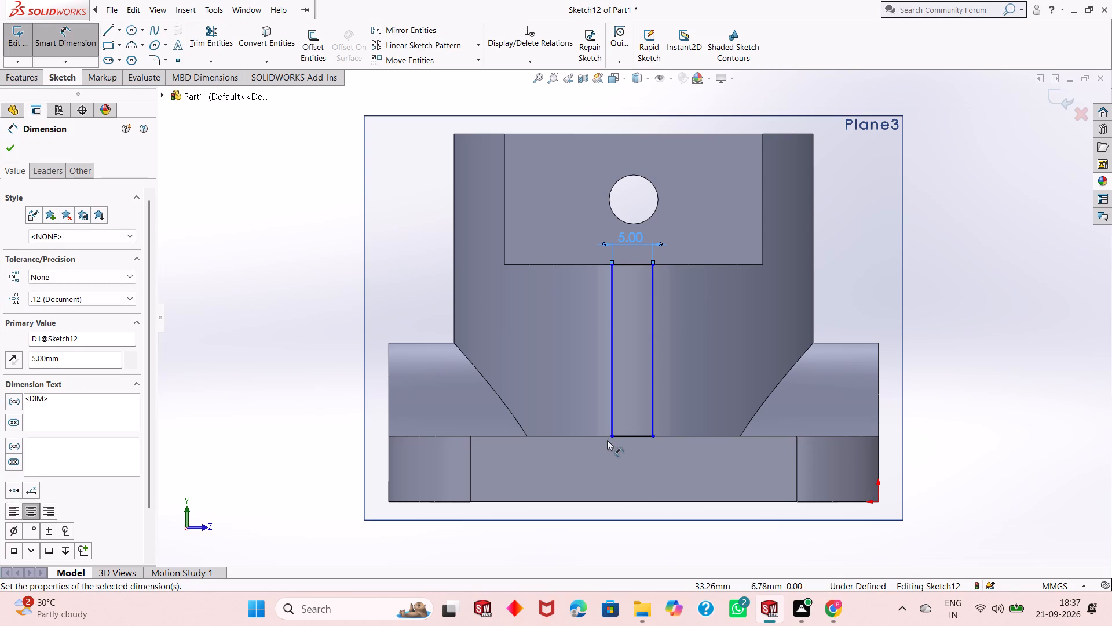
Dimension the rectangle's lower corner at 27.5 mm horizontally from the base's far bottom corner.
{"action": "left_click", "coordinate": [612, 438]}
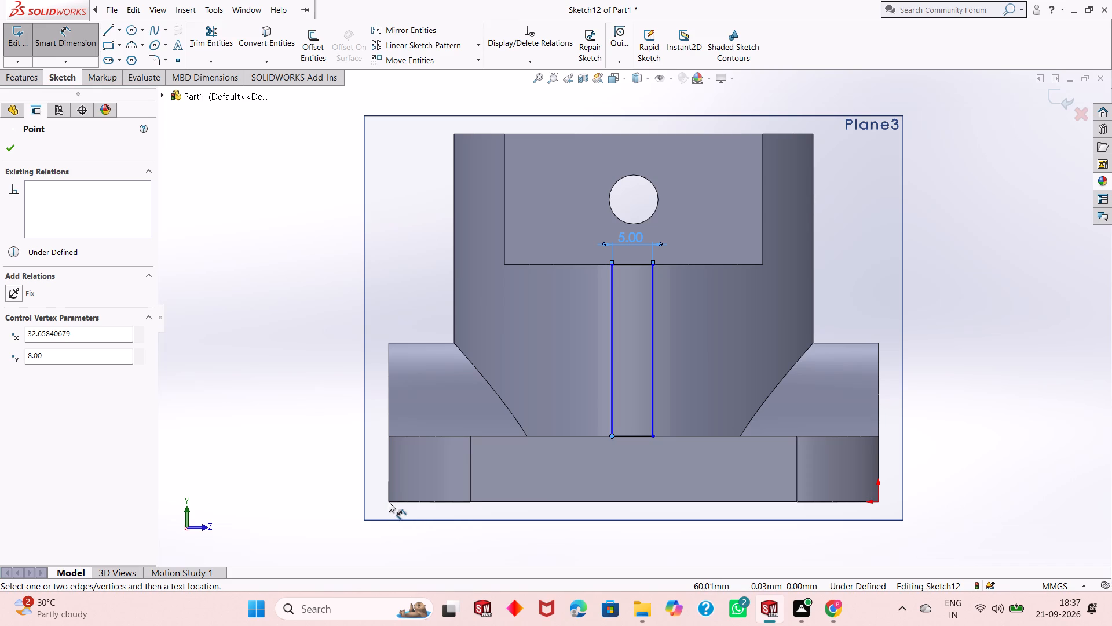
{"action": "left_click", "coordinate": [389, 501]}
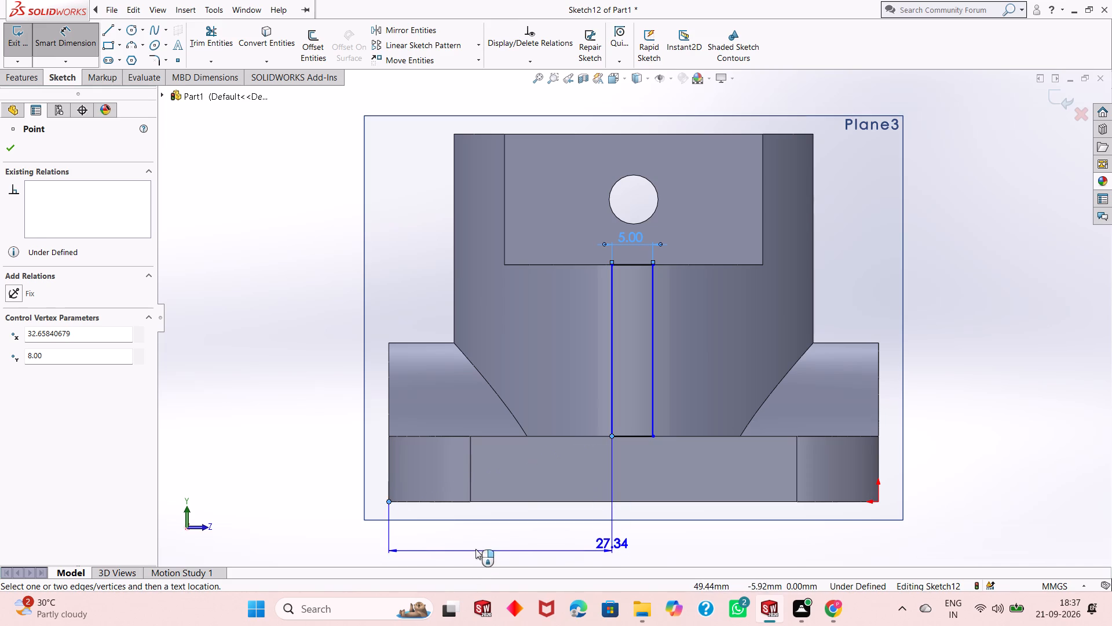
{"action": "left_click", "coordinate": [475, 549]}
{"action": "type", "text": "27.5"}
{"action": "key", "text": "Return"}
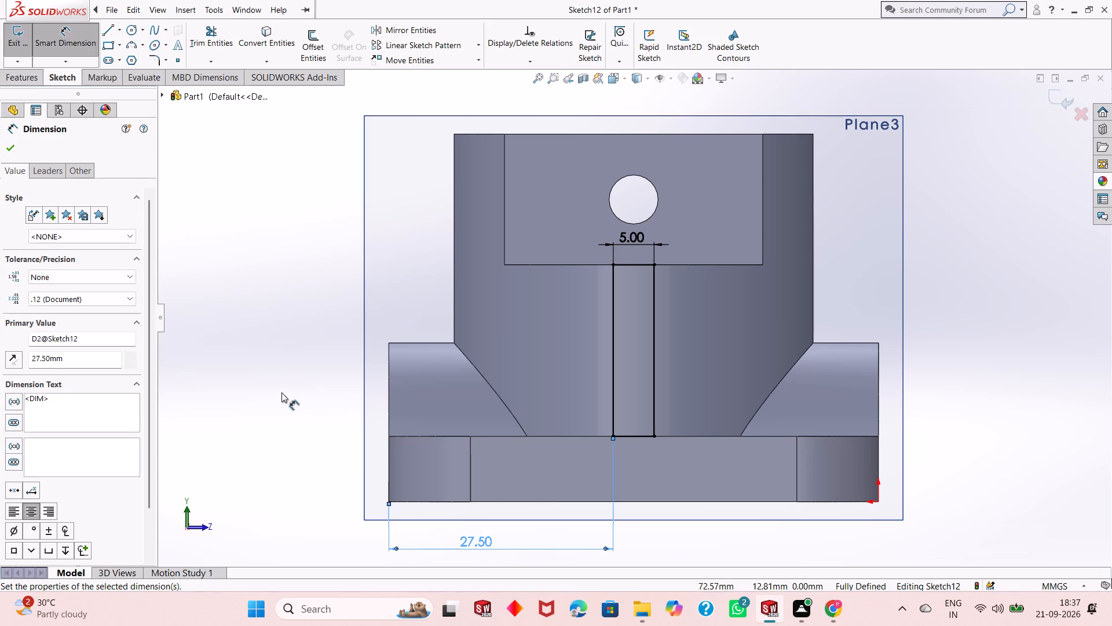
{"action": "right_click", "coordinate": [275, 364]}
{"action": "left_click", "coordinate": [316, 402]}
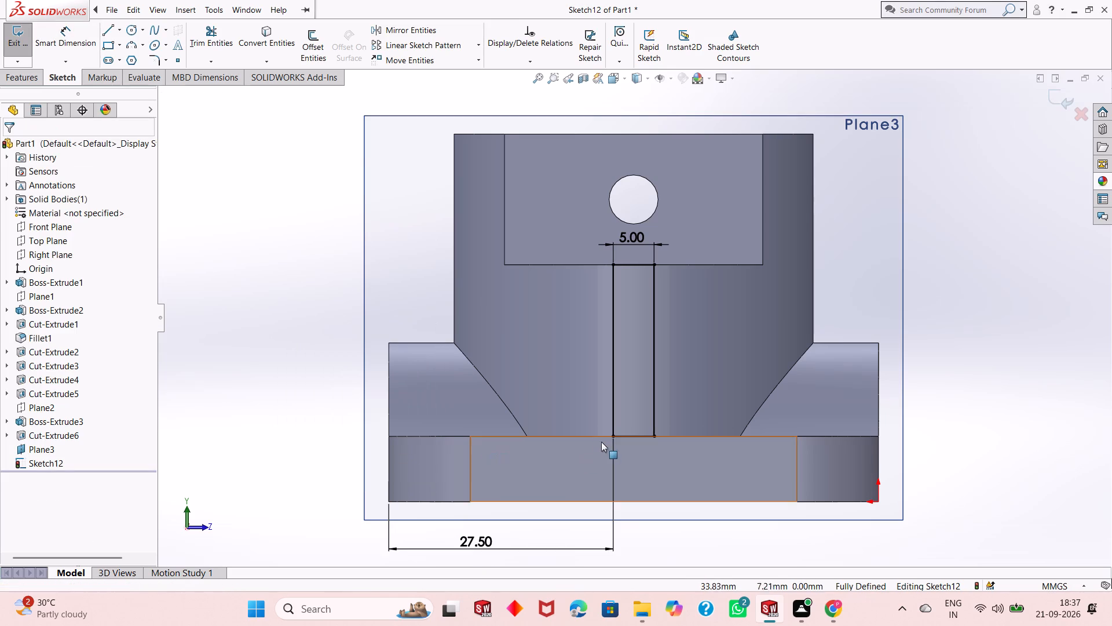
Extrude the 5 mm wide rectangle 18 mm blind, reversed to point outward from the cylinder over the base.
{"action": "scroll", "coordinate": [599, 435], "scroll_direction": "up", "scroll_amount": 2}
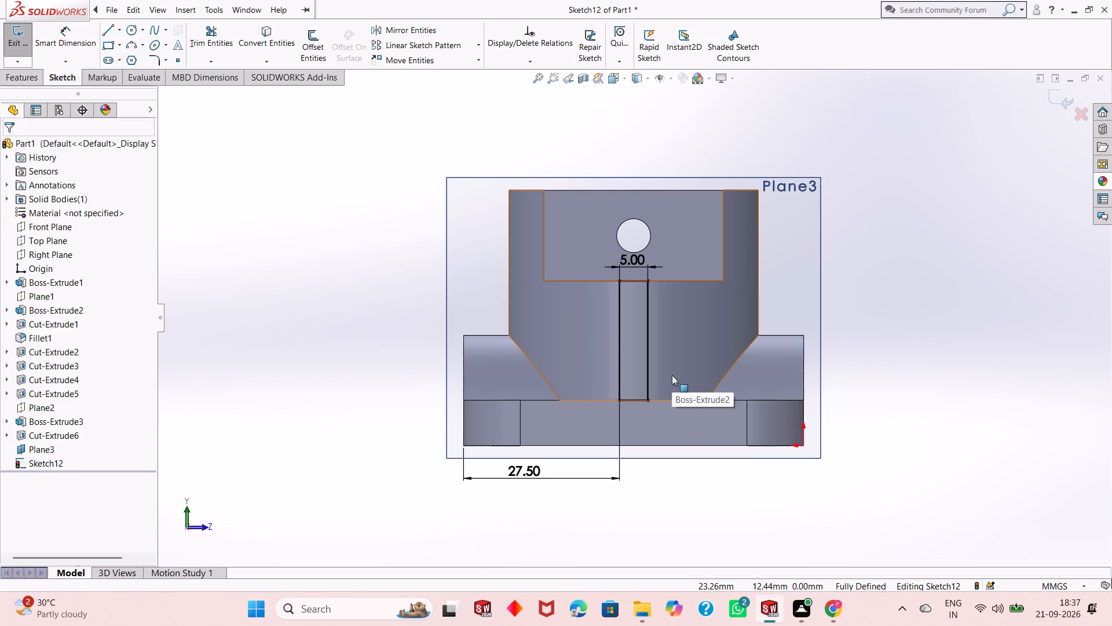
{"action": "middle_click_drag", "start_coordinate": [659, 351], "coordinate": [689, 349]}
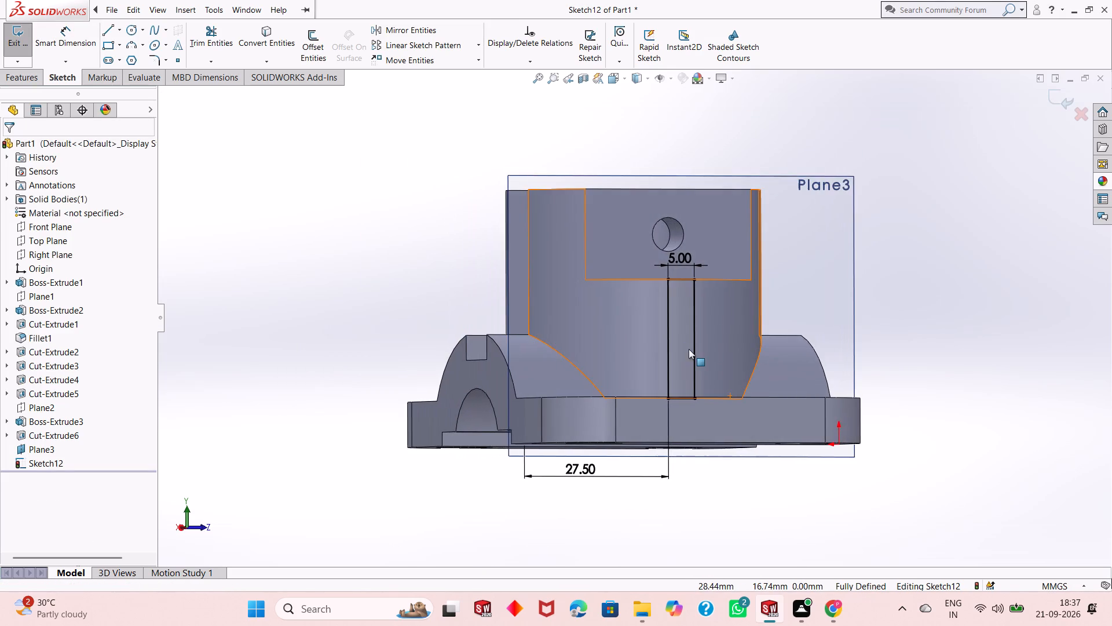
{"action": "scroll", "coordinate": [689, 349], "scroll_direction": "up", "scroll_amount": 2}
{"action": "scroll", "coordinate": [781, 294], "scroll_direction": "down", "scroll_amount": 3}
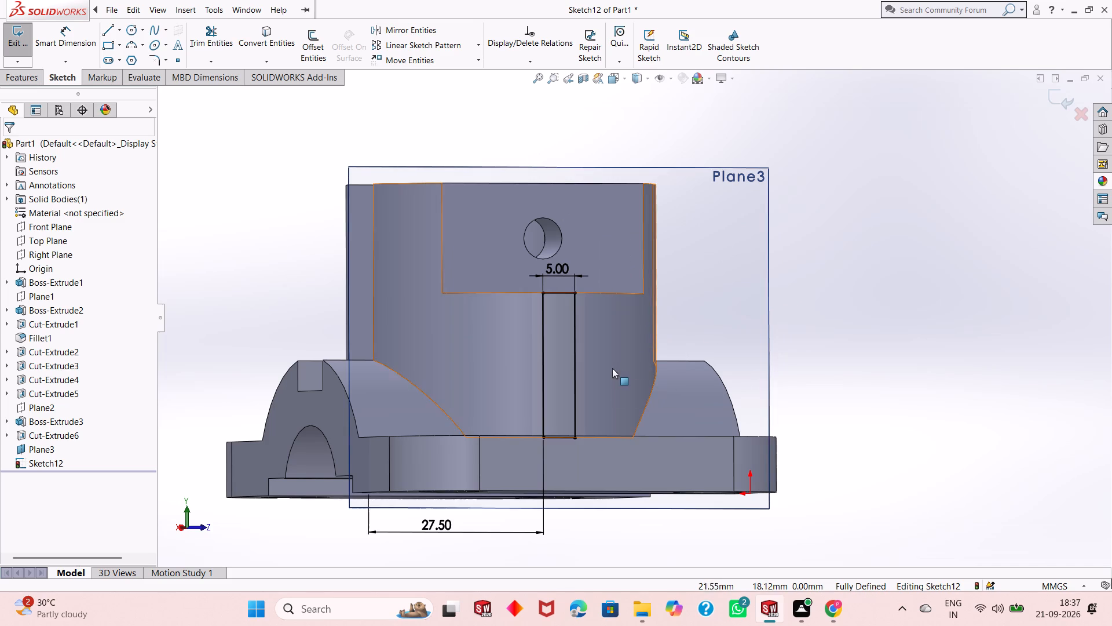
{"action": "middle_click_drag", "start_coordinate": [612, 367], "coordinate": [654, 361]}
{"action": "scroll", "coordinate": [575, 361], "scroll_direction": "up", "scroll_amount": 1}
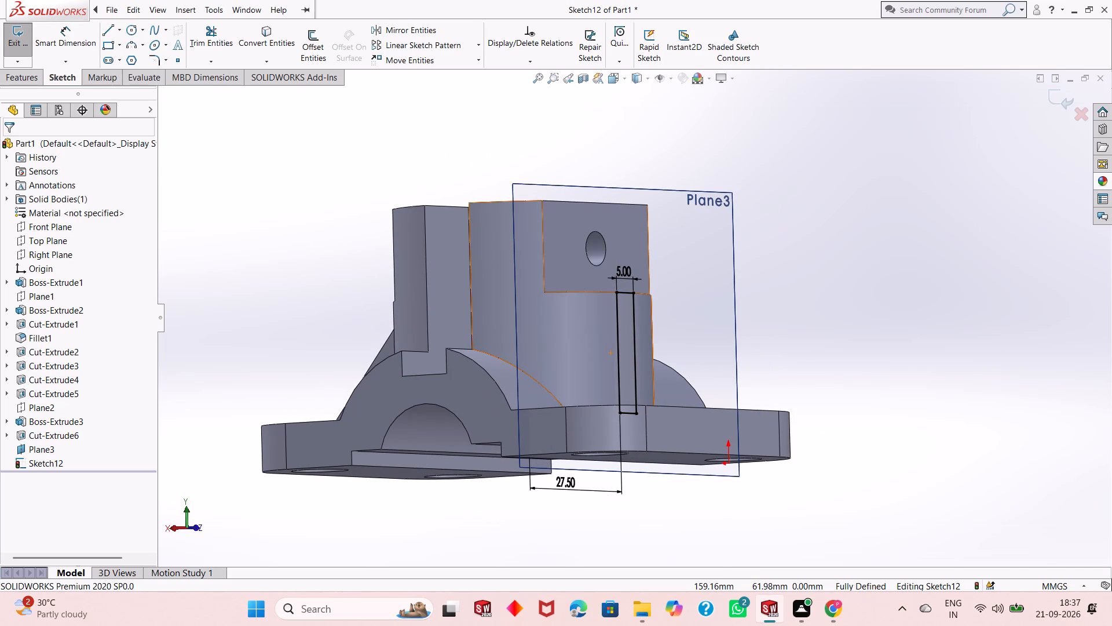
{"action": "left_click", "coordinate": [35, 78]}
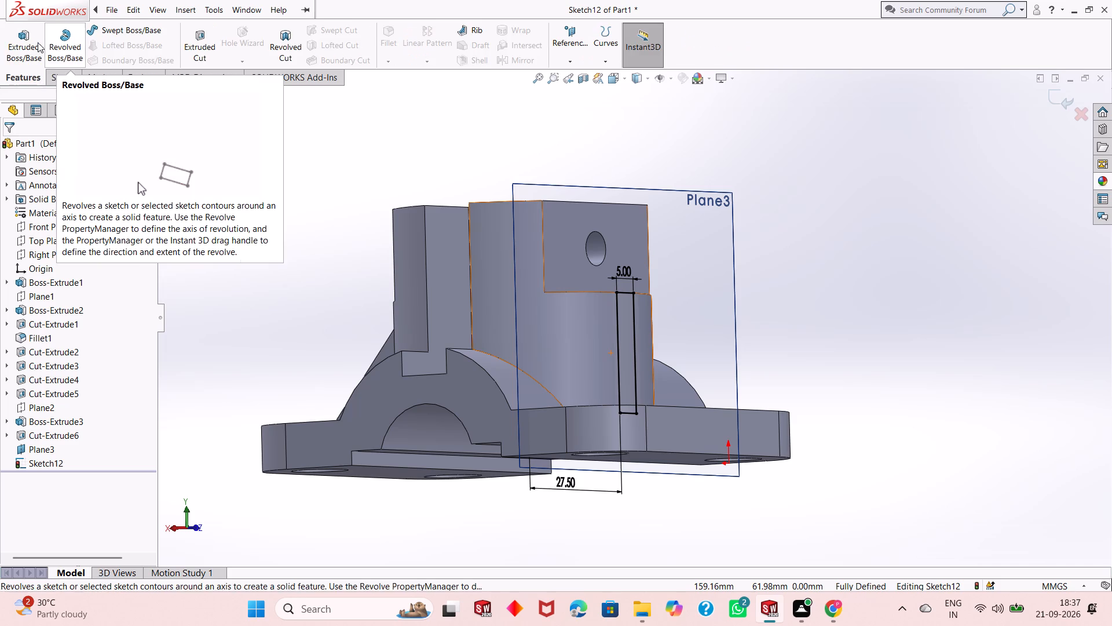
{"action": "left_click", "coordinate": [16, 47]}
{"action": "middle_click_drag", "start_coordinate": [546, 257], "coordinate": [570, 301]}
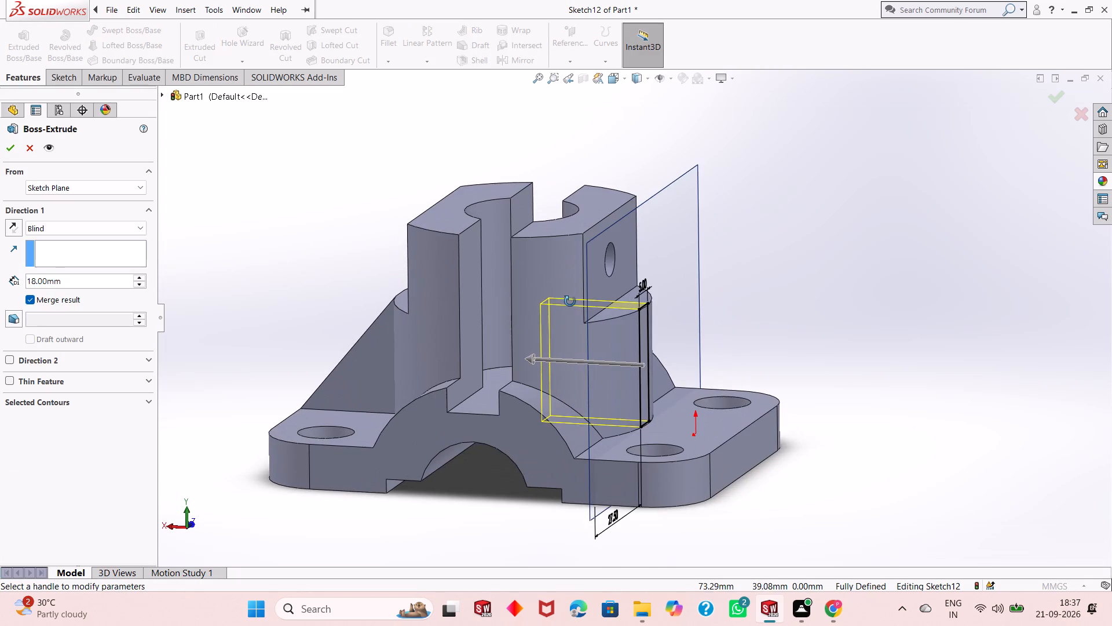
{"action": "middle_click_drag", "start_coordinate": [570, 301], "coordinate": [570, 302]}
{"action": "left_click", "coordinate": [19, 230]}
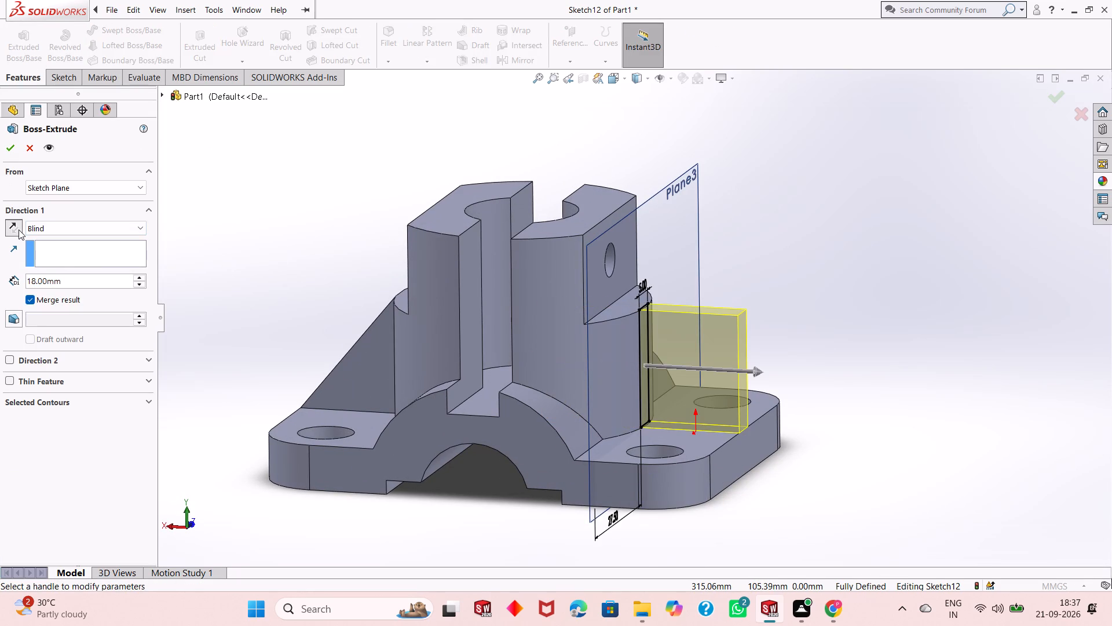
{"action": "left_click", "coordinate": [7, 151]}
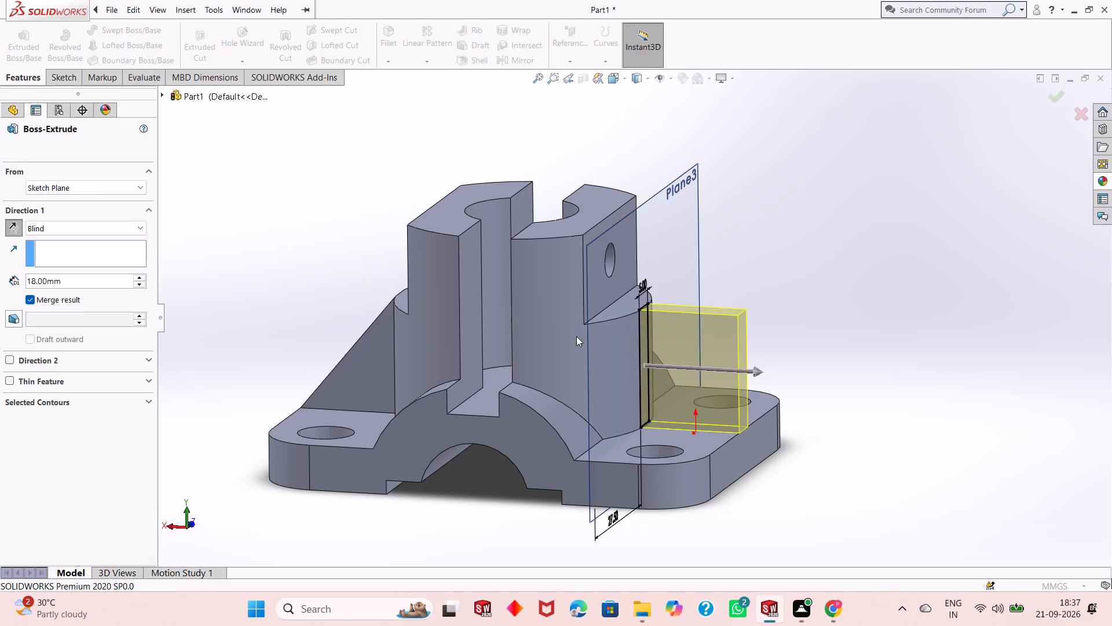
{"action": "left_click", "coordinate": [833, 388]}
Hide the offset reference plane used for the new rib block.
{"action": "scroll", "coordinate": [705, 365], "scroll_direction": "down", "scroll_amount": 3}
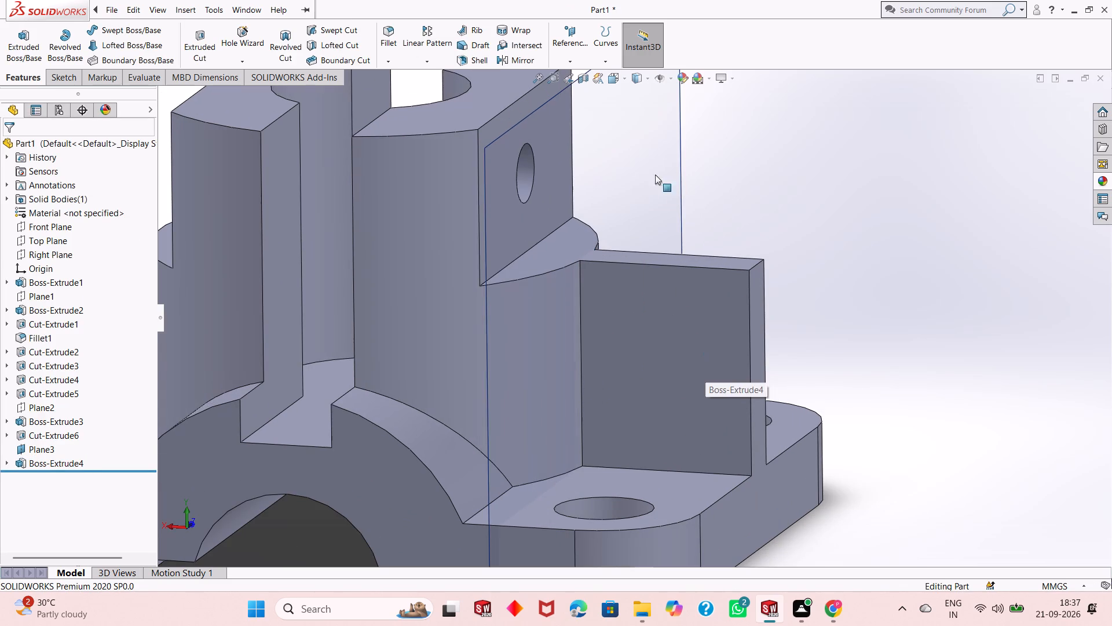
{"action": "right_click", "coordinate": [637, 162]}
{"action": "left_click", "coordinate": [682, 148]}
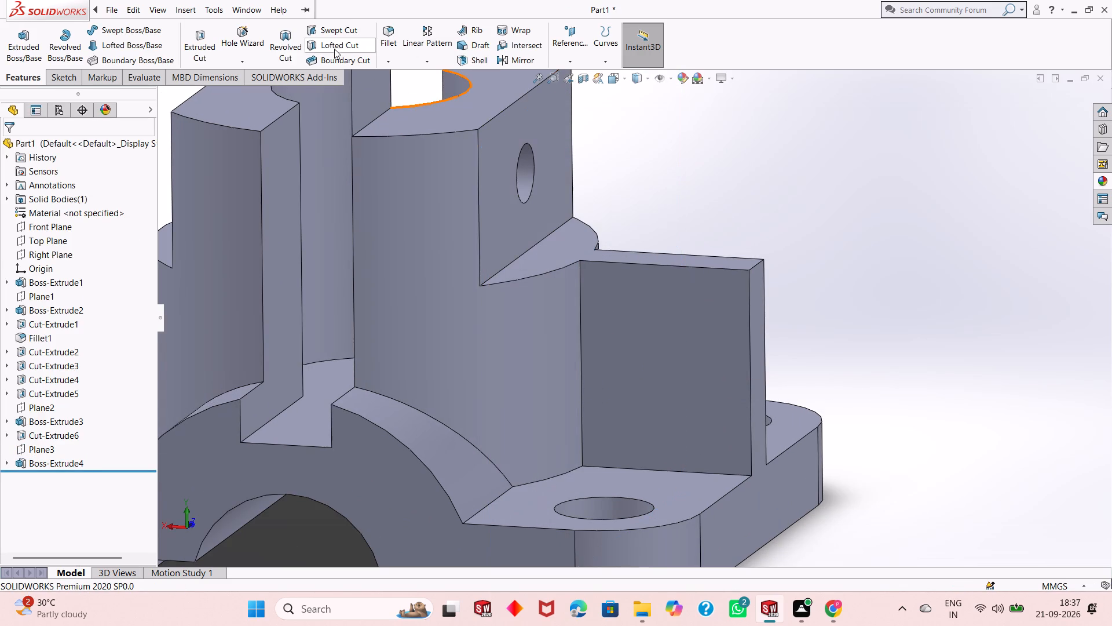
On the new block's side face, sketch a diagonal line about 27.4 mm long from the upper cylinder corner to the lower outer corner.
{"action": "left_click", "coordinate": [53, 74]}
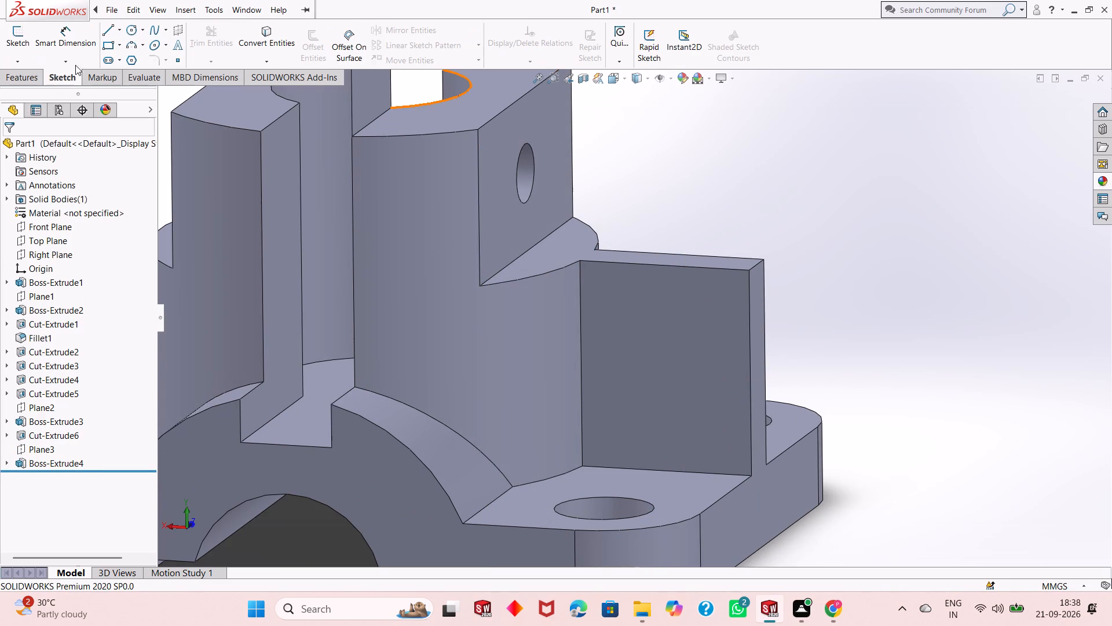
{"action": "left_click", "coordinate": [110, 32]}
{"action": "left_click", "coordinate": [677, 307]}
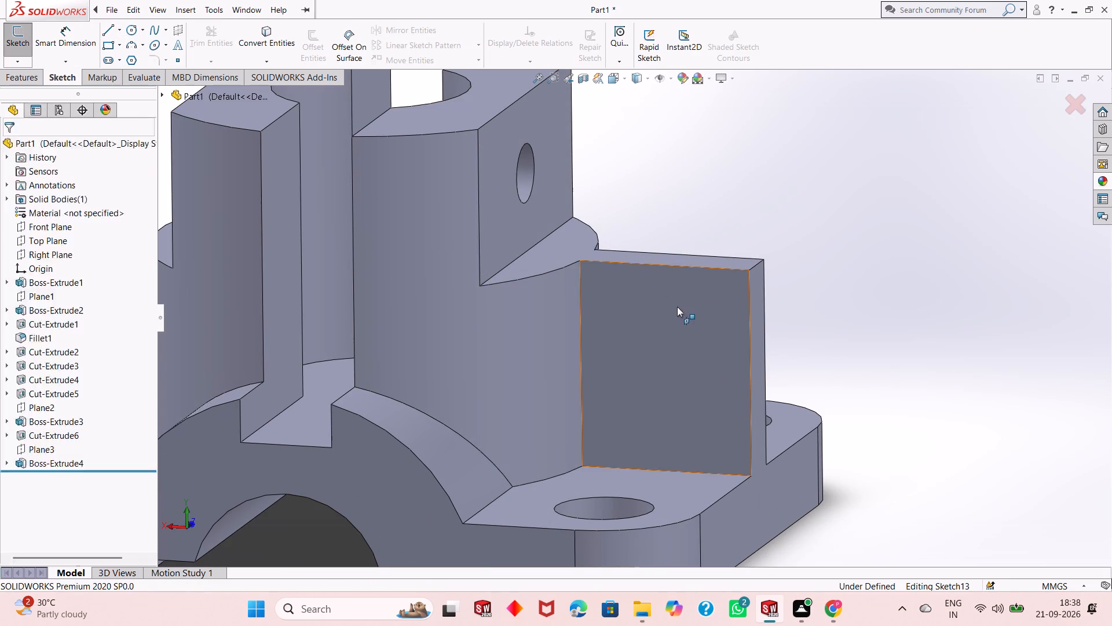
{"action": "left_click", "coordinate": [581, 261]}
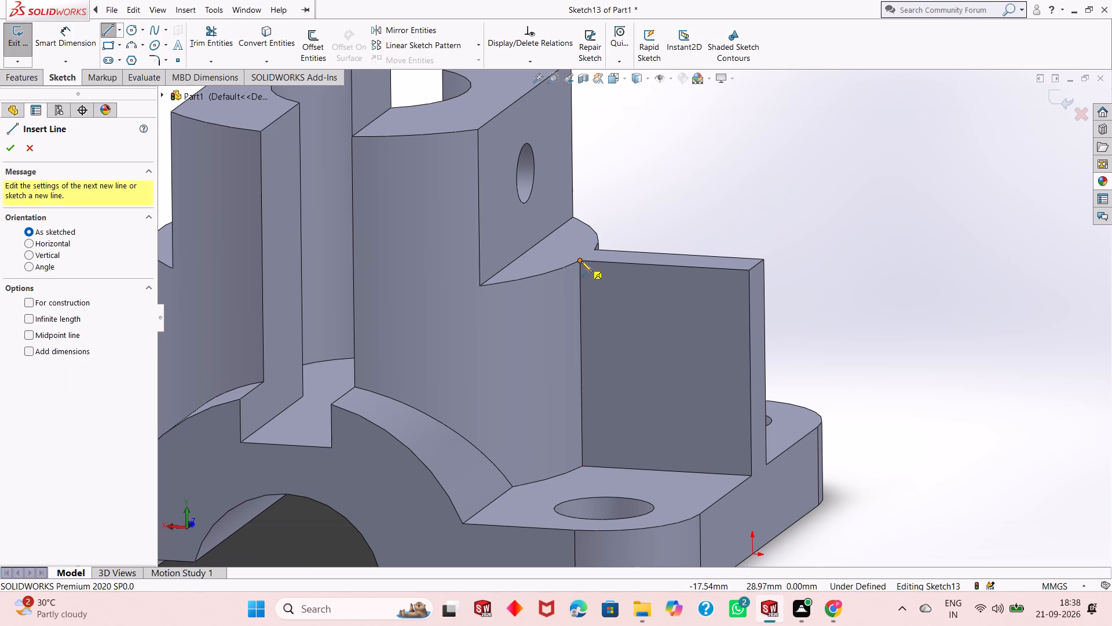
{"action": "left_click", "coordinate": [749, 476]}
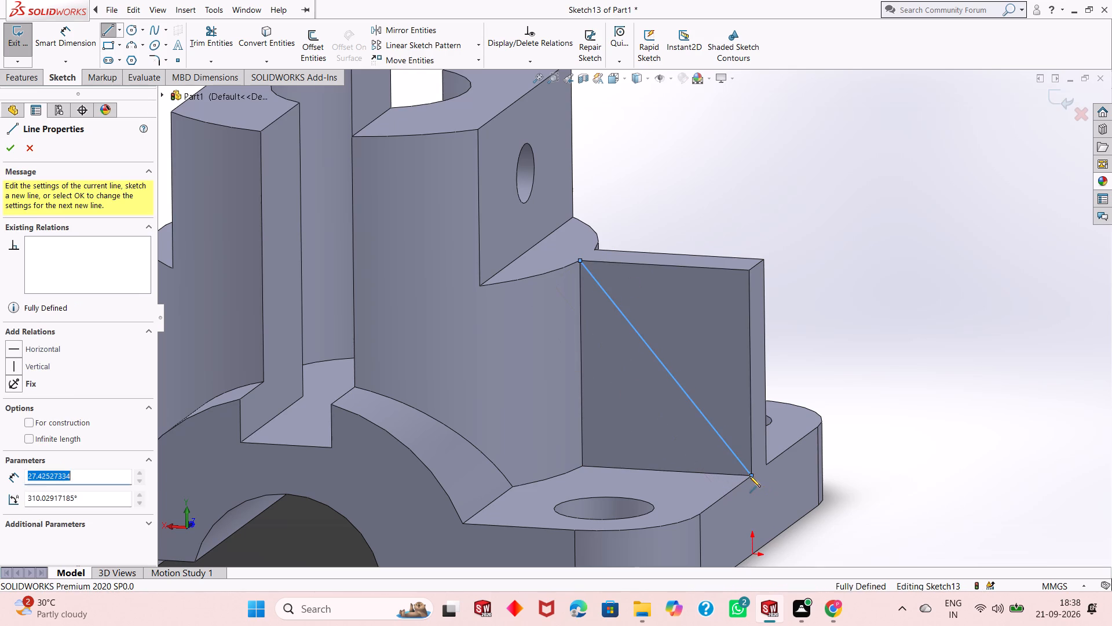
{"action": "right_click", "coordinate": [749, 476]}
{"action": "left_click", "coordinate": [763, 476]}
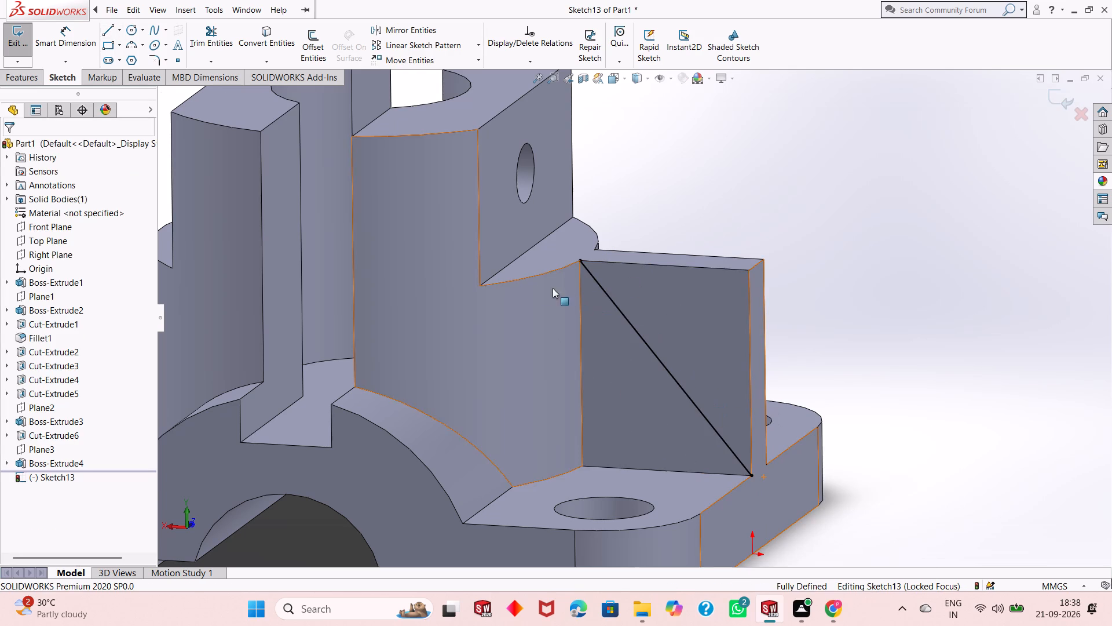
Extrude-cut the block 18 mm along the diagonal line, removing the upper outer half to leave a triangular rib.
{"action": "left_click", "coordinate": [20, 75]}
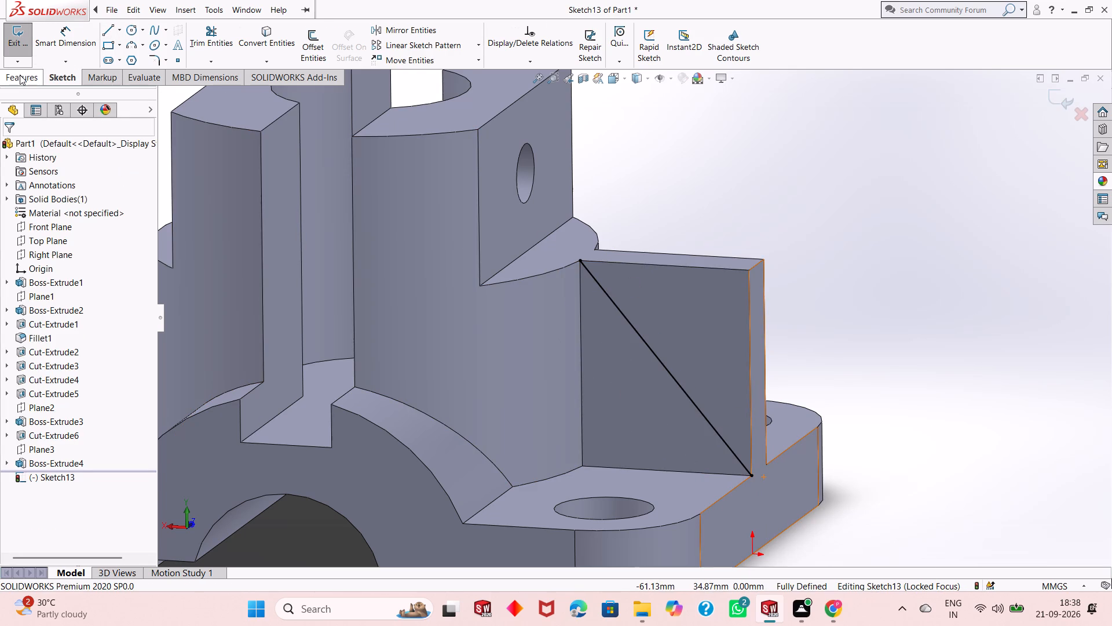
{"action": "left_click", "coordinate": [202, 49]}
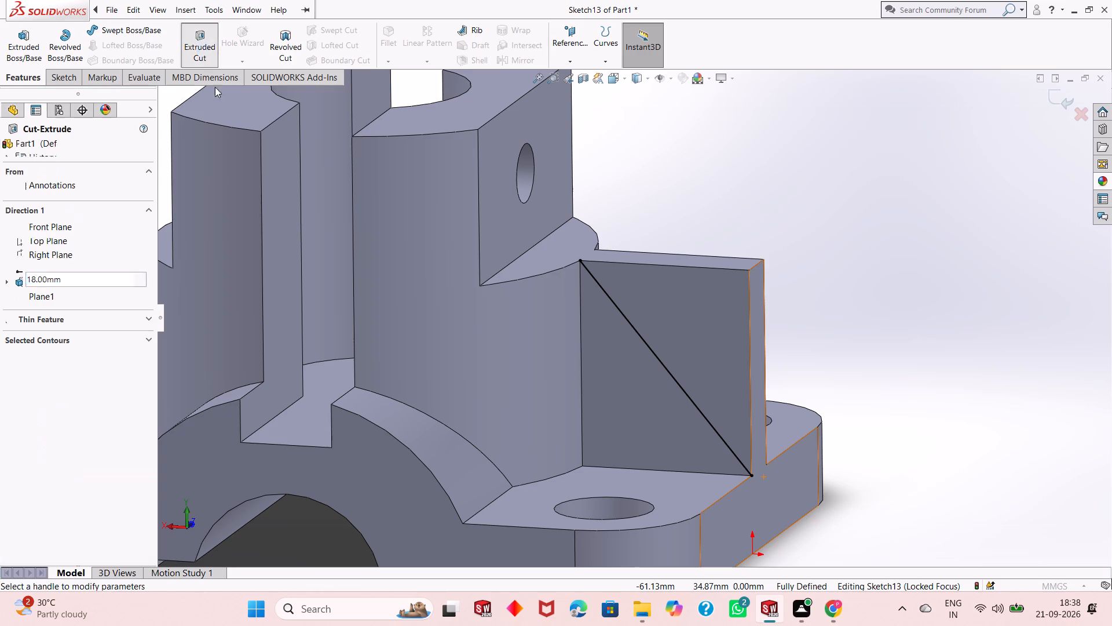
{"action": "left_click", "coordinate": [10, 151]}
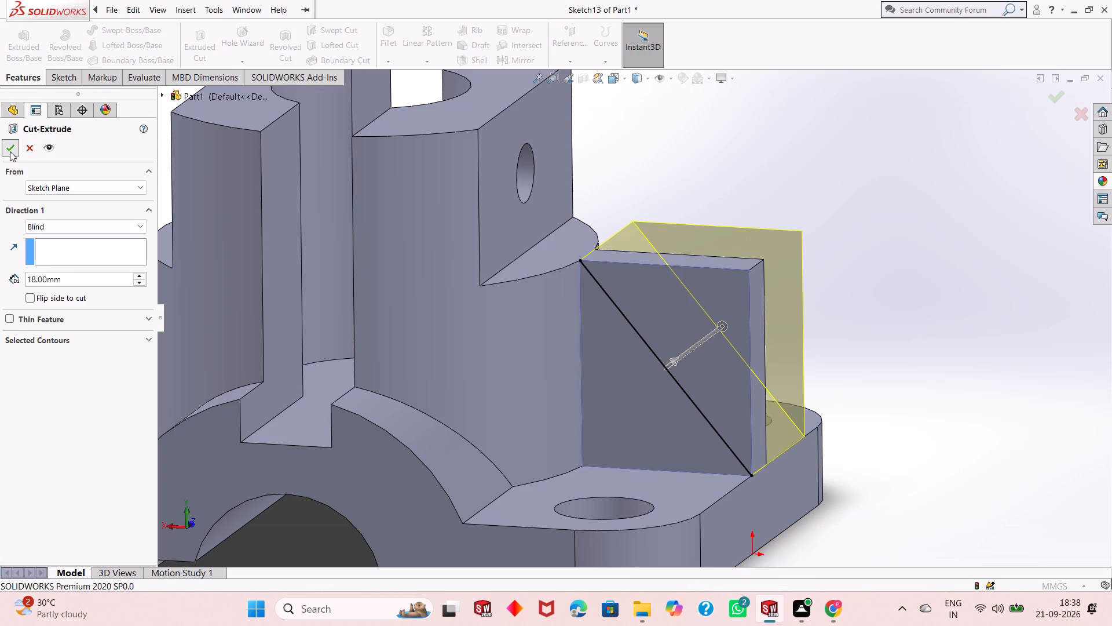
{"action": "left_click", "coordinate": [775, 220]}
Examine the new triangular rib, its junction with the cylinder and base, and the whole part from several angles.
{"action": "scroll", "coordinate": [578, 231], "scroll_direction": "down", "scroll_amount": 3}
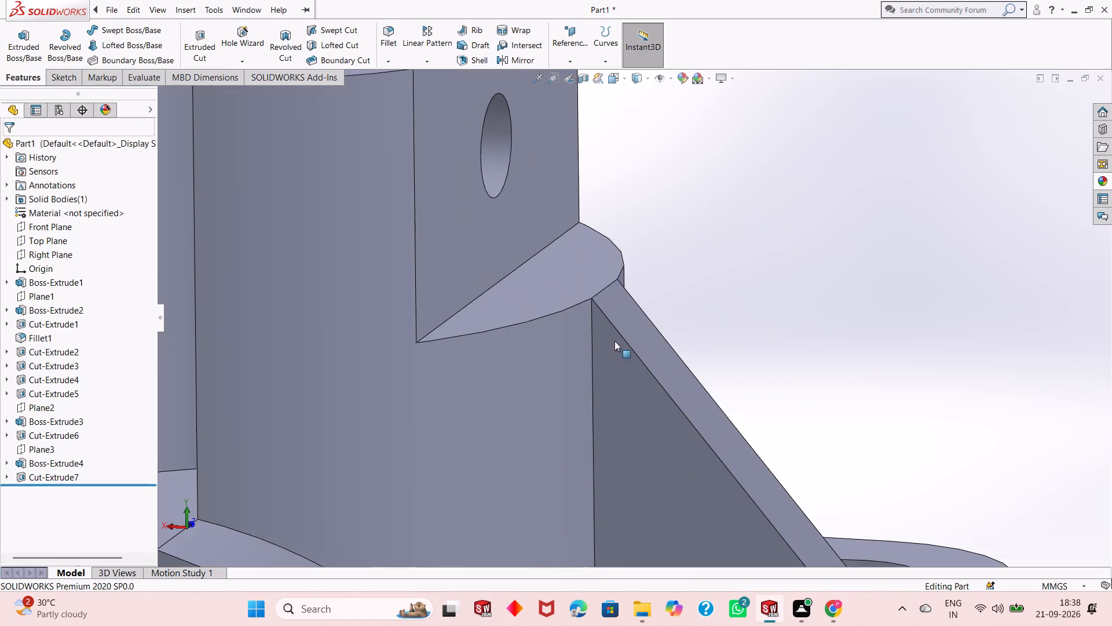
{"action": "scroll", "coordinate": [613, 335], "scroll_direction": "up", "scroll_amount": 5}
{"action": "scroll", "coordinate": [694, 435], "scroll_direction": "down", "scroll_amount": 2}
{"action": "scroll", "coordinate": [694, 424], "scroll_direction": "up", "scroll_amount": 1}
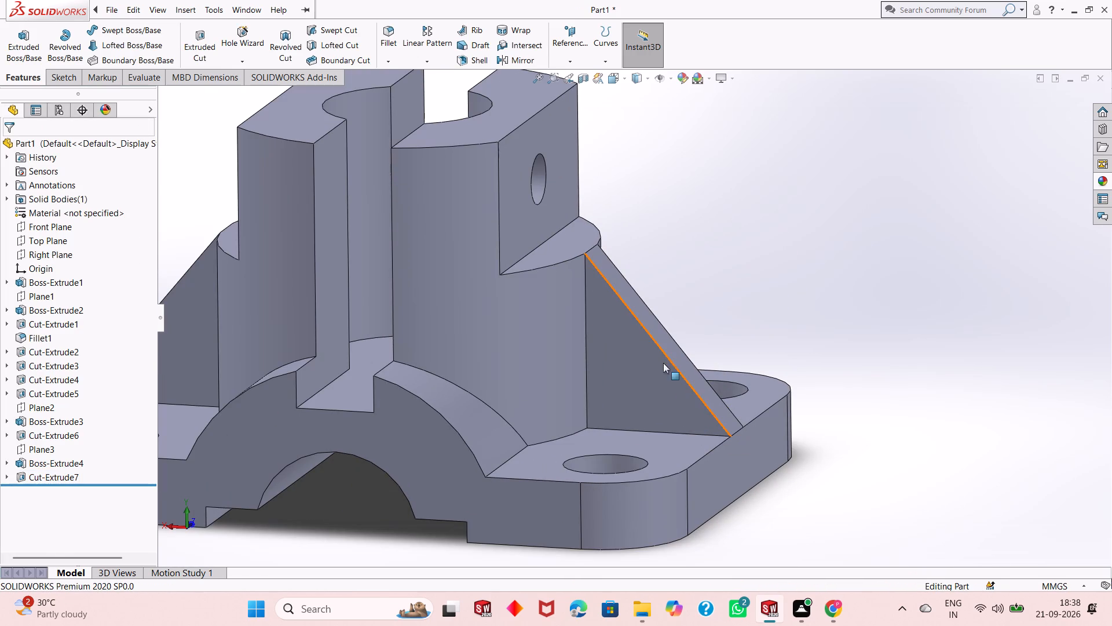
{"action": "middle_click_drag", "start_coordinate": [646, 361], "coordinate": [584, 374]}
{"action": "scroll", "coordinate": [590, 365], "scroll_direction": "up", "scroll_amount": 1}
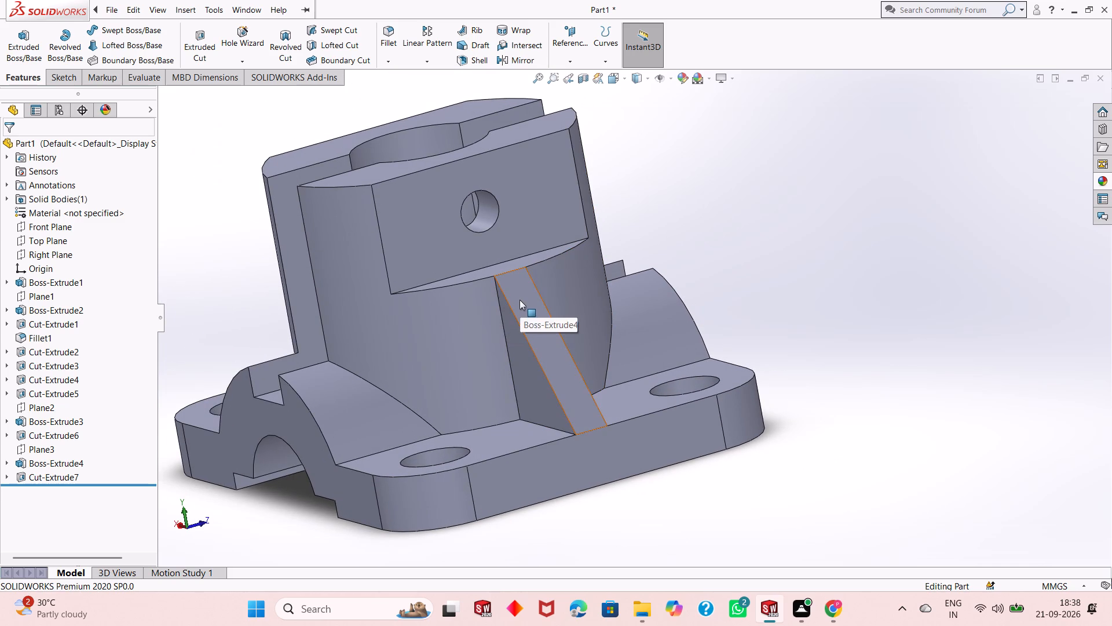
{"action": "scroll", "coordinate": [520, 300], "scroll_direction": "up", "scroll_amount": 2}
{"action": "scroll", "coordinate": [520, 300], "scroll_direction": "down", "scroll_amount": 5}
{"action": "scroll", "coordinate": [559, 280], "scroll_direction": "up", "scroll_amount": 3}
{"action": "scroll", "coordinate": [646, 289], "scroll_direction": "down", "scroll_amount": 3}
{"action": "scroll", "coordinate": [631, 308], "scroll_direction": "up", "scroll_amount": 2}
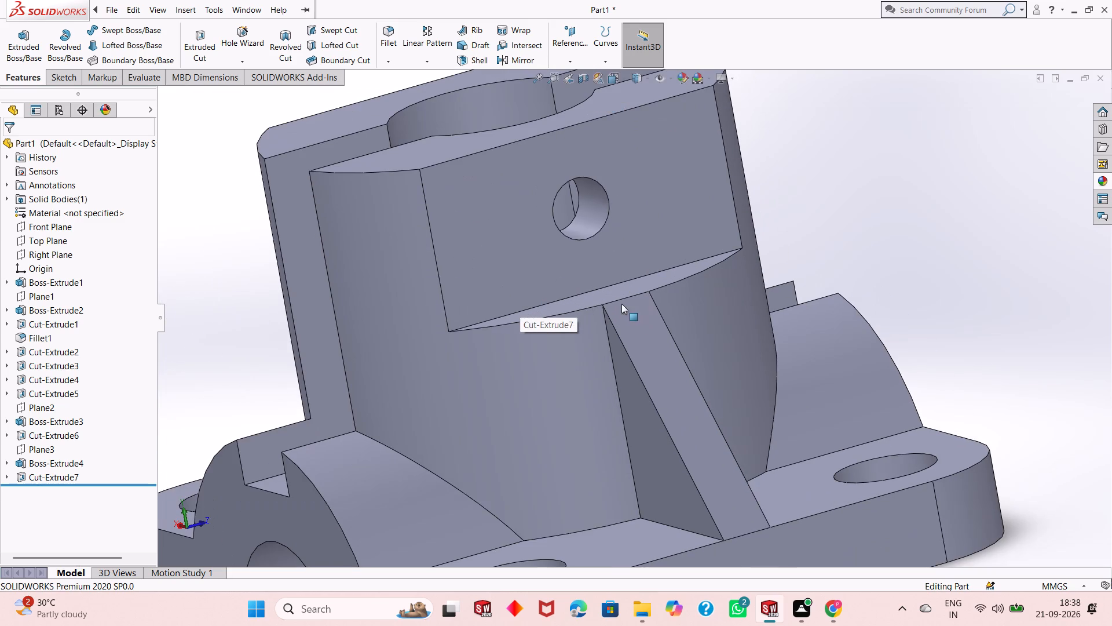
{"action": "scroll", "coordinate": [649, 358], "scroll_direction": "down", "scroll_amount": 1}
{"action": "scroll", "coordinate": [634, 350], "scroll_direction": "up", "scroll_amount": 2}
{"action": "middle_click_drag", "start_coordinate": [654, 335], "coordinate": [687, 325]}
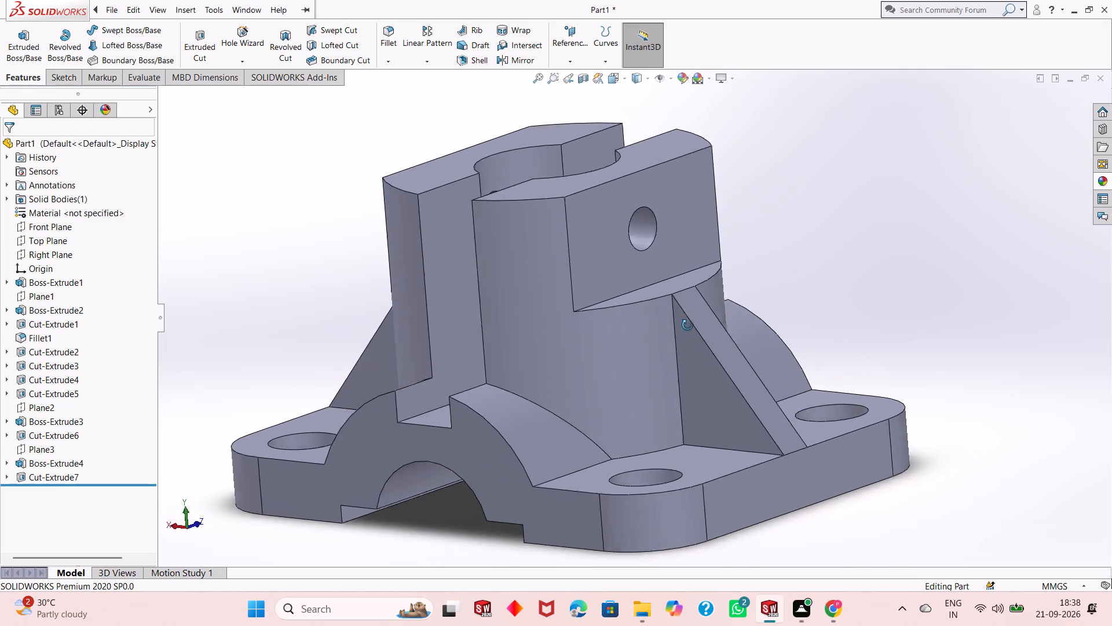
{"action": "middle_click_drag", "start_coordinate": [687, 325], "coordinate": [656, 299]}
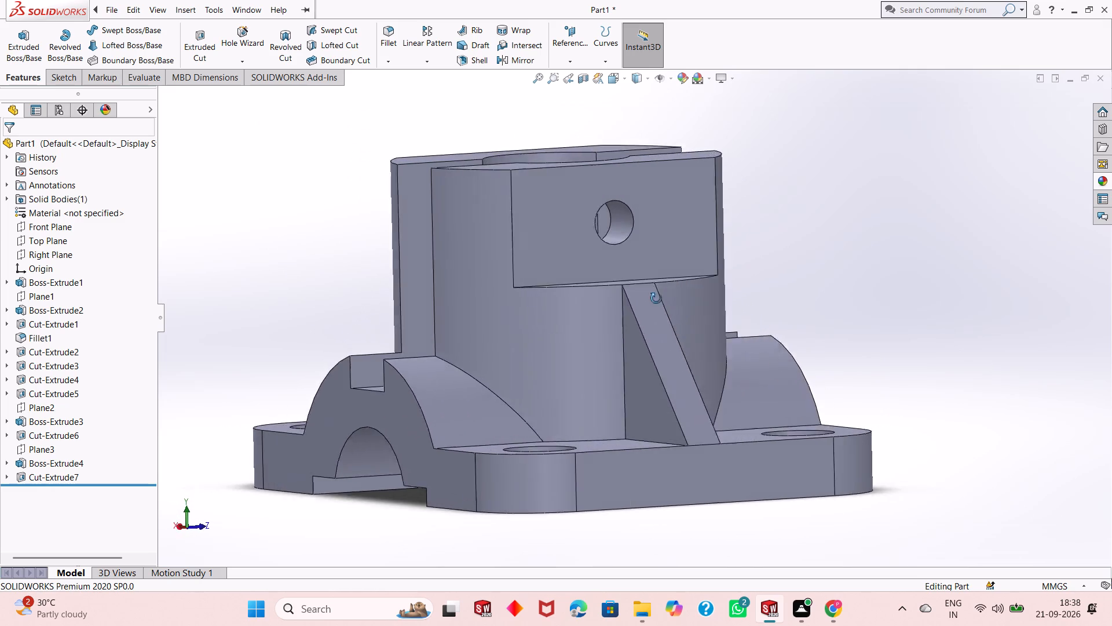
{"action": "middle_click_drag", "start_coordinate": [656, 299], "coordinate": [467, 427]}
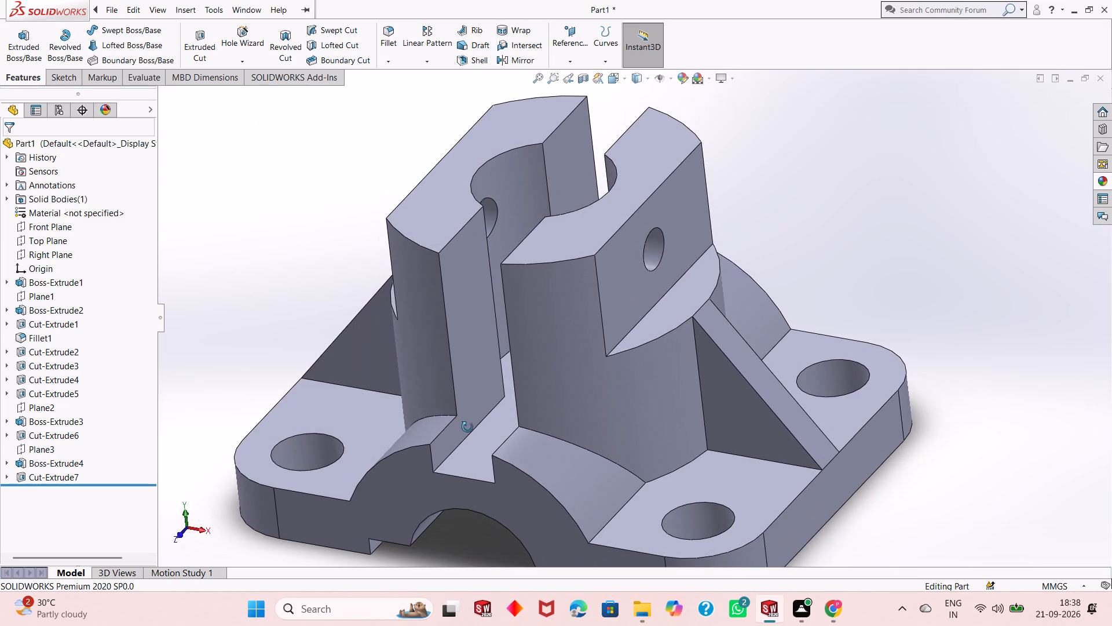
{"action": "middle_click_drag", "start_coordinate": [467, 427], "coordinate": [467, 428]}
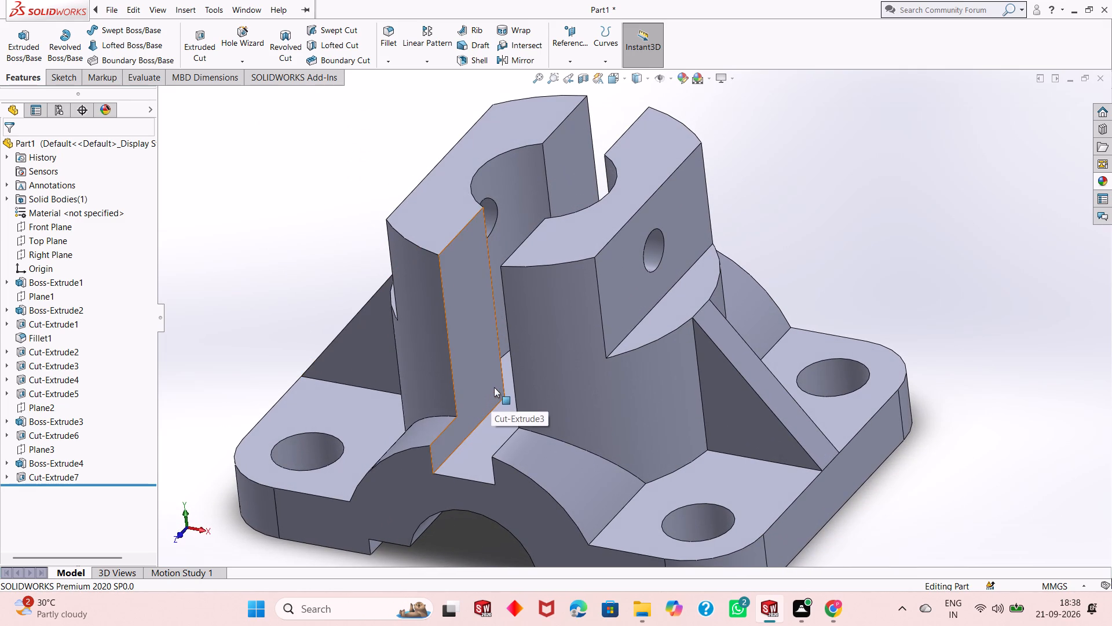
{"action": "middle_click_drag", "start_coordinate": [542, 390], "coordinate": [547, 348]}
{"action": "scroll", "coordinate": [522, 386], "scroll_direction": "up", "scroll_amount": 2}
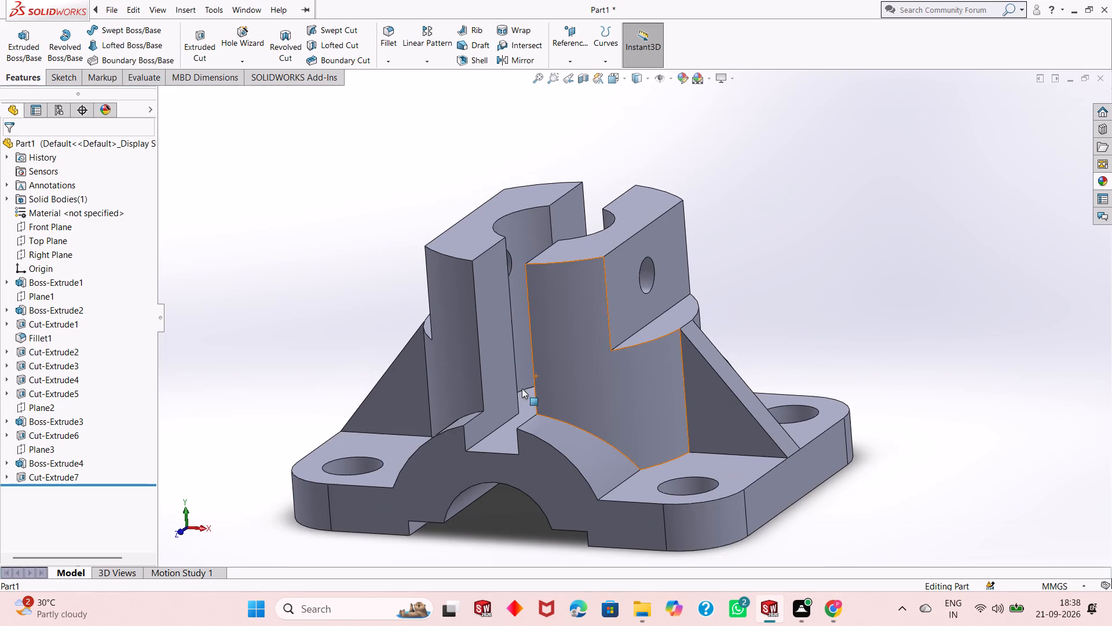
{"action": "scroll", "coordinate": [551, 438], "scroll_direction": "up", "scroll_amount": 2}
{"action": "scroll", "coordinate": [561, 432], "scroll_direction": "down", "scroll_amount": 1}
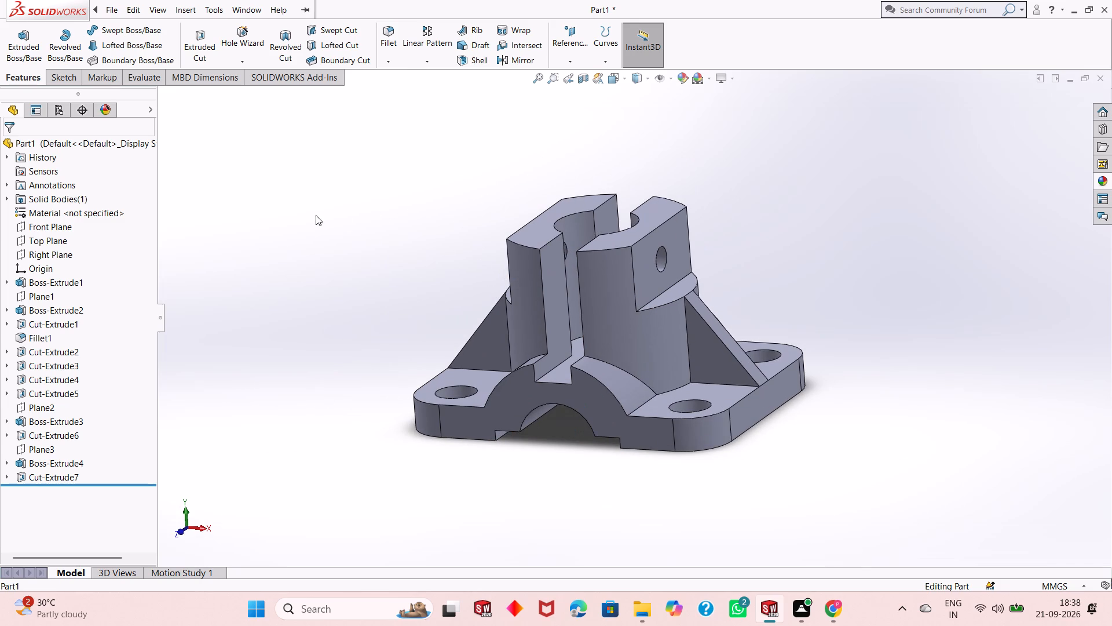
Colour the whole part bright cyan using a swatch from the standard colour palette.
{"action": "left_click", "coordinate": [685, 82]}
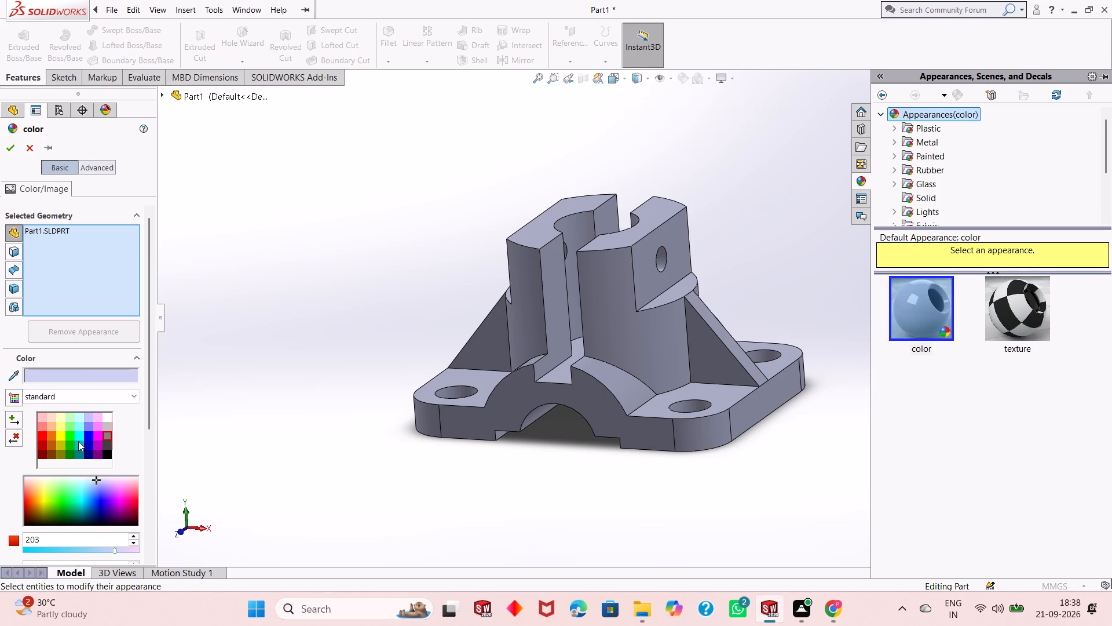
{"action": "left_click", "coordinate": [78, 441]}
{"action": "left_click", "coordinate": [81, 438]}
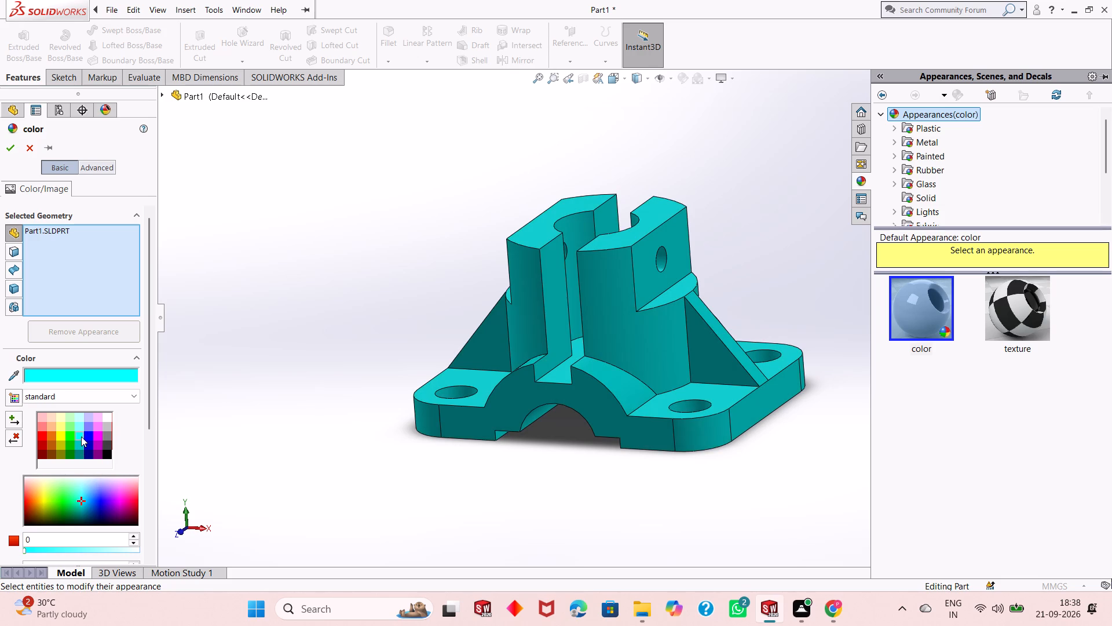
{"action": "left_click", "coordinate": [81, 429]}
{"action": "left_click", "coordinate": [78, 443]}
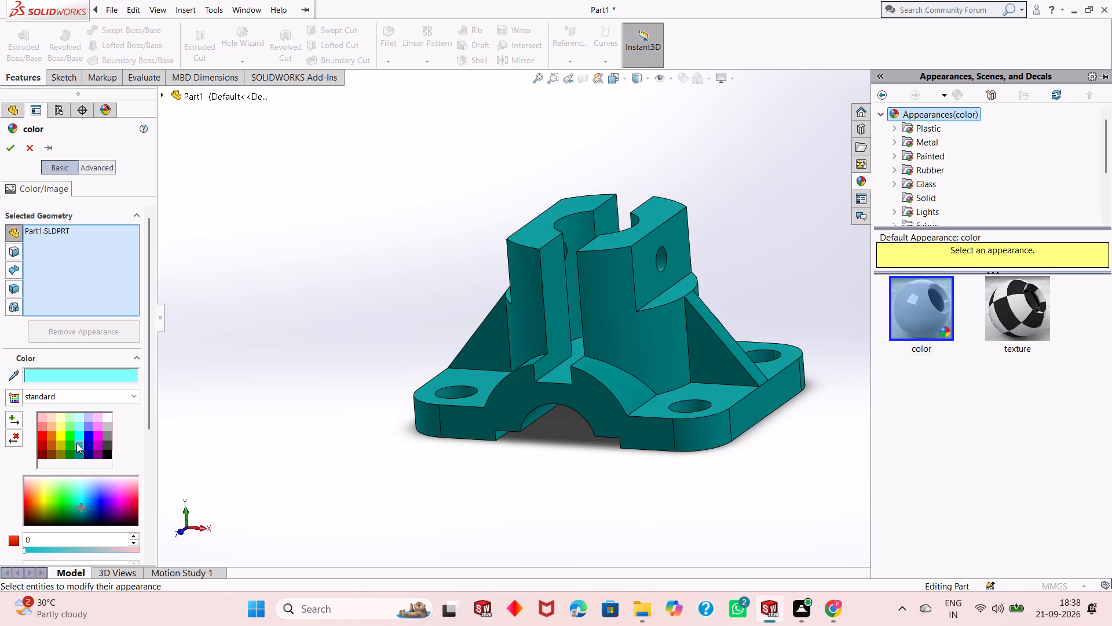
{"action": "left_click", "coordinate": [76, 436]}
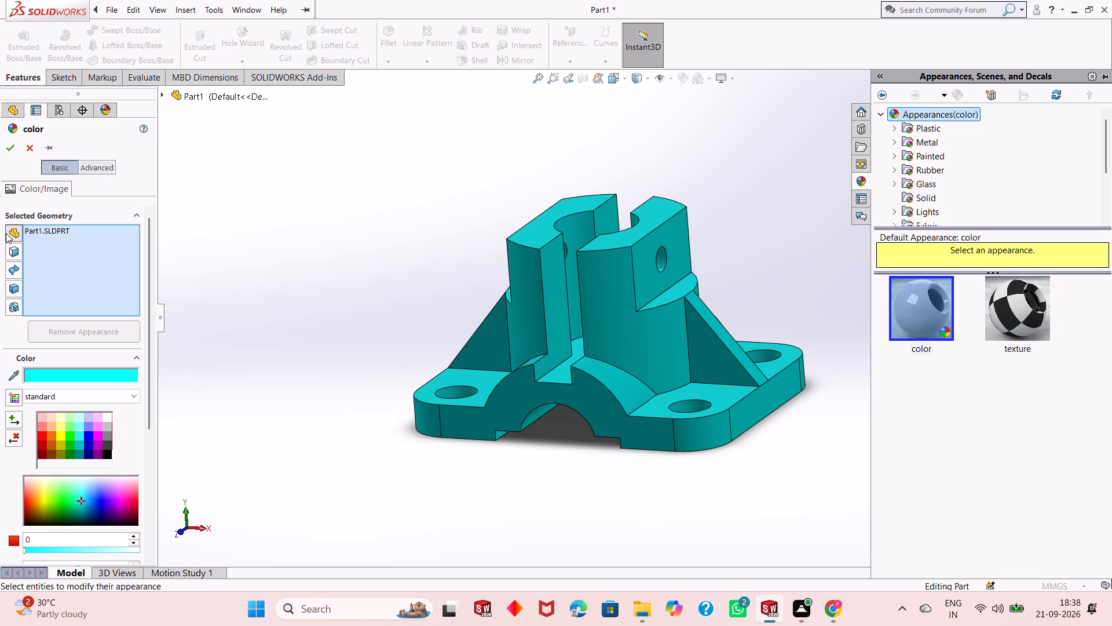
{"action": "left_click", "coordinate": [11, 144]}
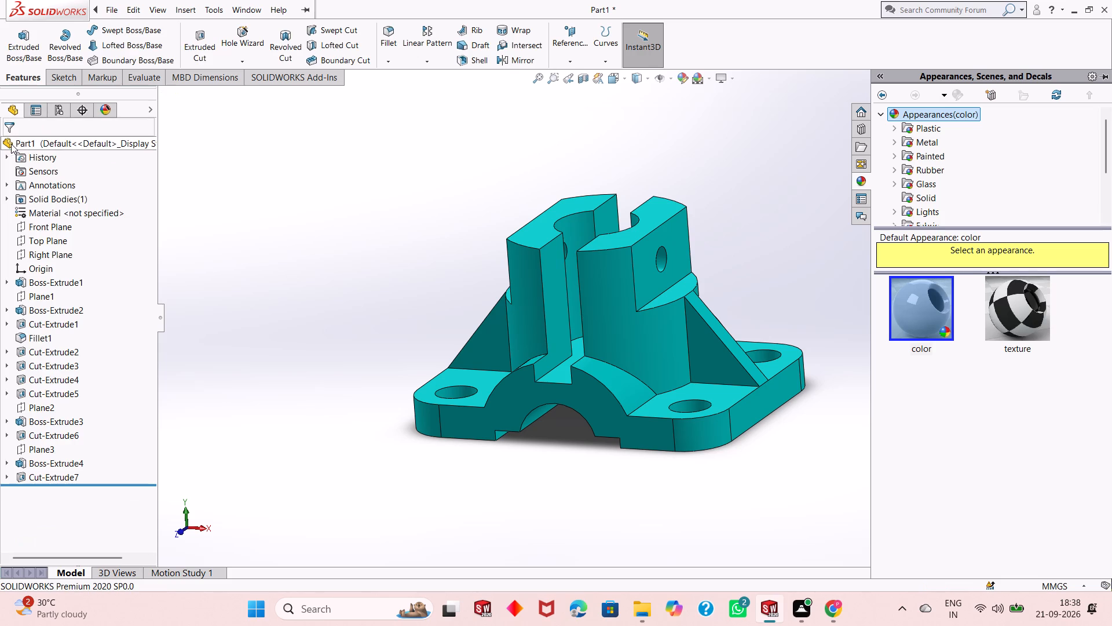
Examine the recoloured part from the front, underside and above, including the slot, ribs and base holes.
{"action": "left_click", "coordinate": [348, 293]}
{"action": "scroll", "coordinate": [669, 317], "scroll_direction": "down", "scroll_amount": 3}
{"action": "scroll", "coordinate": [594, 320], "scroll_direction": "up", "scroll_amount": 1}
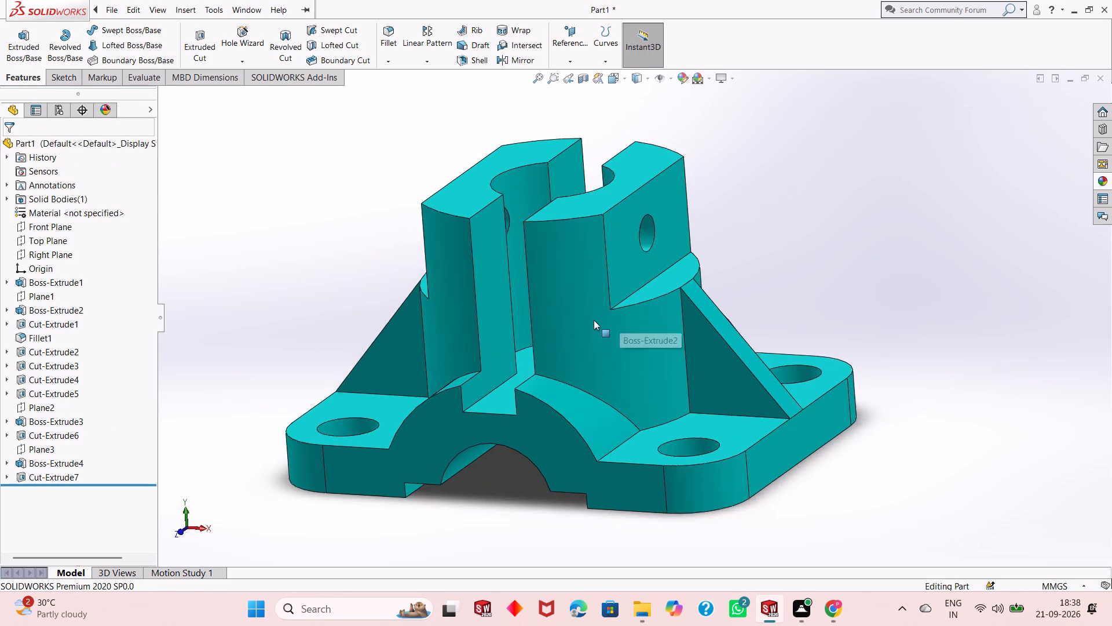
{"action": "scroll", "coordinate": [594, 320], "scroll_direction": "up", "scroll_amount": 3}
{"action": "scroll", "coordinate": [694, 264], "scroll_direction": "down", "scroll_amount": 2}
{"action": "scroll", "coordinate": [554, 355], "scroll_direction": "up", "scroll_amount": 1}
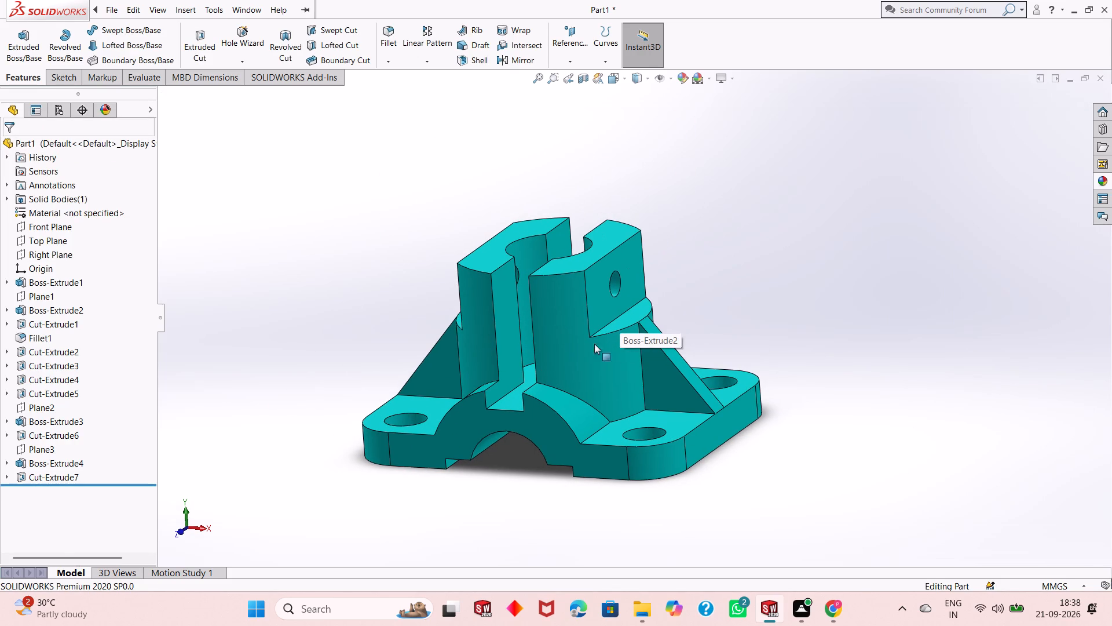
{"action": "middle_click_drag", "start_coordinate": [674, 304], "coordinate": [638, 232]}
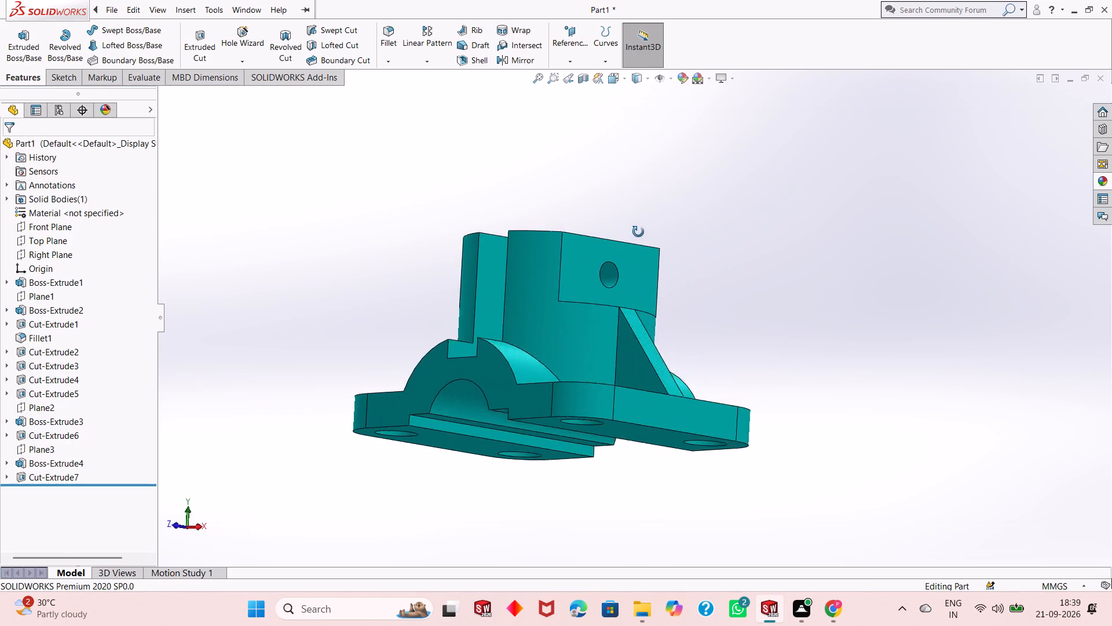
{"action": "middle_click_drag", "start_coordinate": [638, 232], "coordinate": [674, 245]}
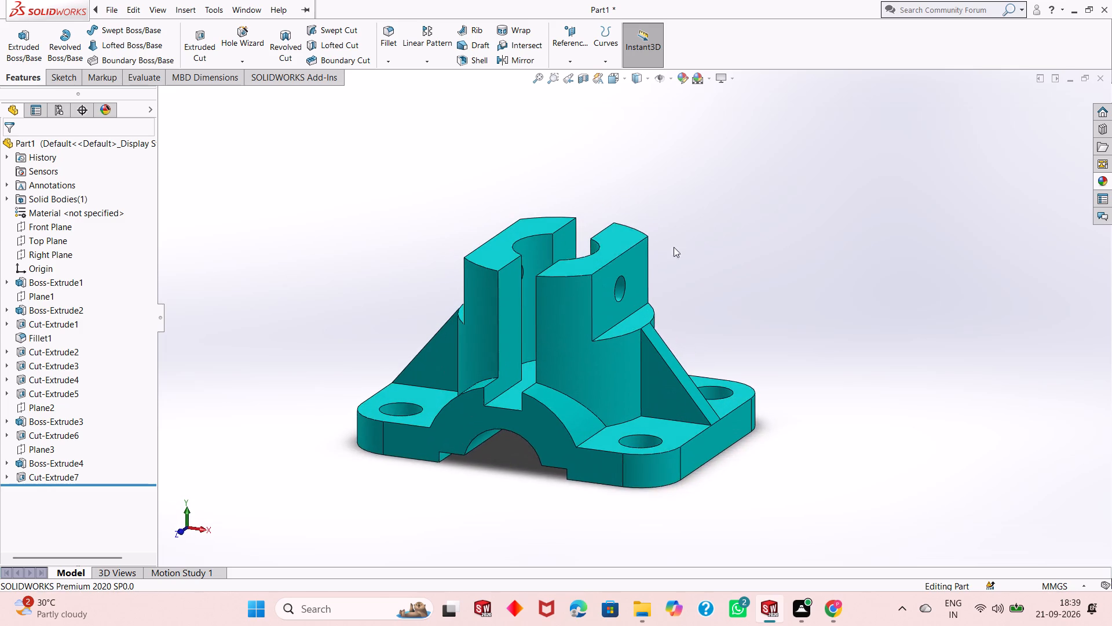
{"action": "scroll", "coordinate": [603, 241], "scroll_direction": "down", "scroll_amount": 3}
{"action": "scroll", "coordinate": [531, 322], "scroll_direction": "up", "scroll_amount": 2}
{"action": "middle_click_drag", "start_coordinate": [548, 363], "coordinate": [555, 323]}
{"action": "scroll", "coordinate": [514, 348], "scroll_direction": "up", "scroll_amount": 2}
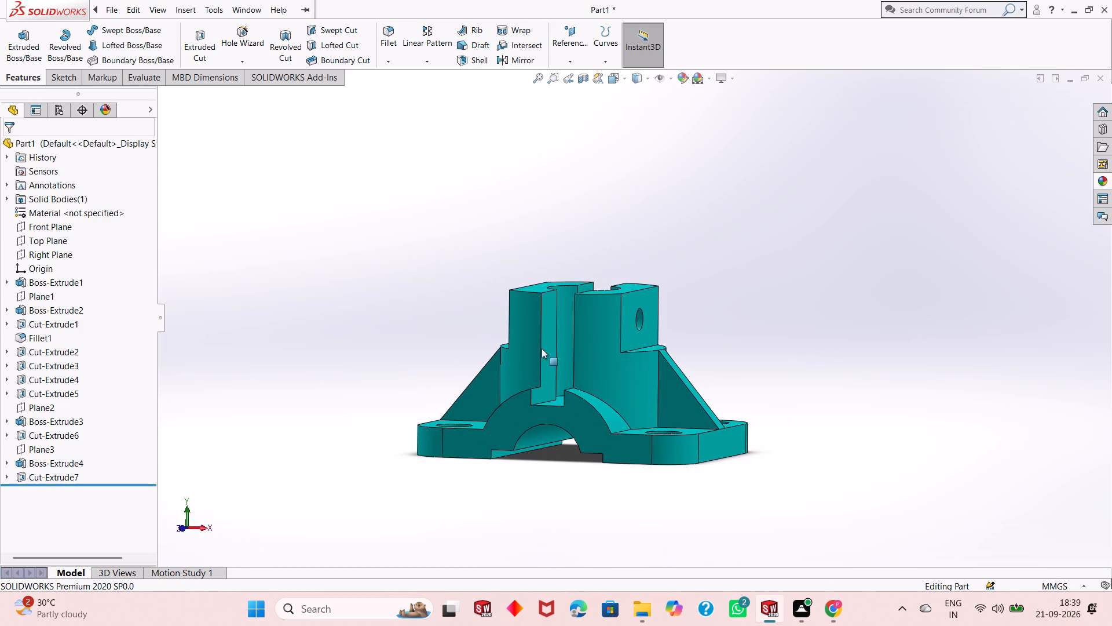
{"action": "middle_click_drag", "start_coordinate": [577, 336], "coordinate": [564, 315]}
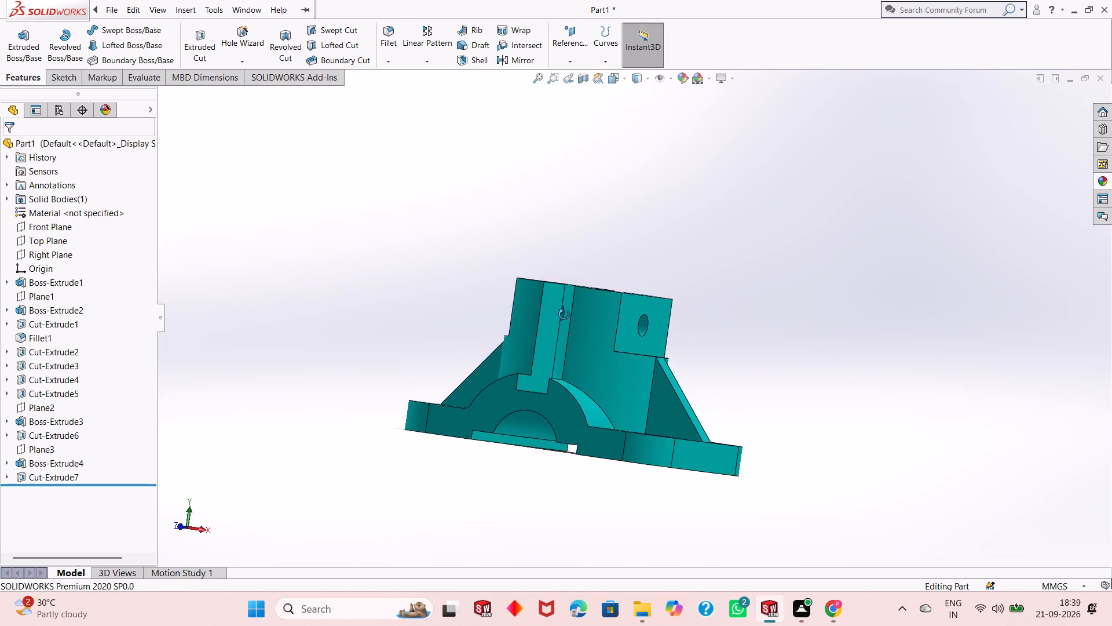
{"action": "middle_click_drag", "start_coordinate": [564, 315], "coordinate": [569, 487]}
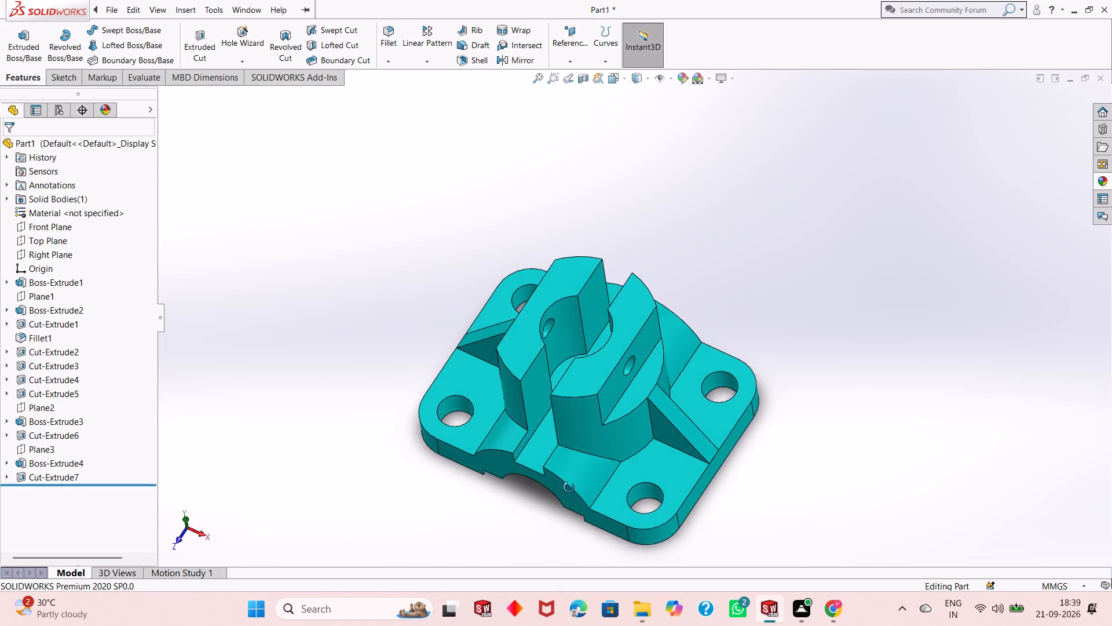
{"action": "middle_click_drag", "start_coordinate": [569, 487], "coordinate": [570, 490]}
Apply the polished aluminum metal appearance to the Cut-Extrude2 feature forming the four base corner holes.
{"action": "left_click", "coordinate": [1104, 184]}
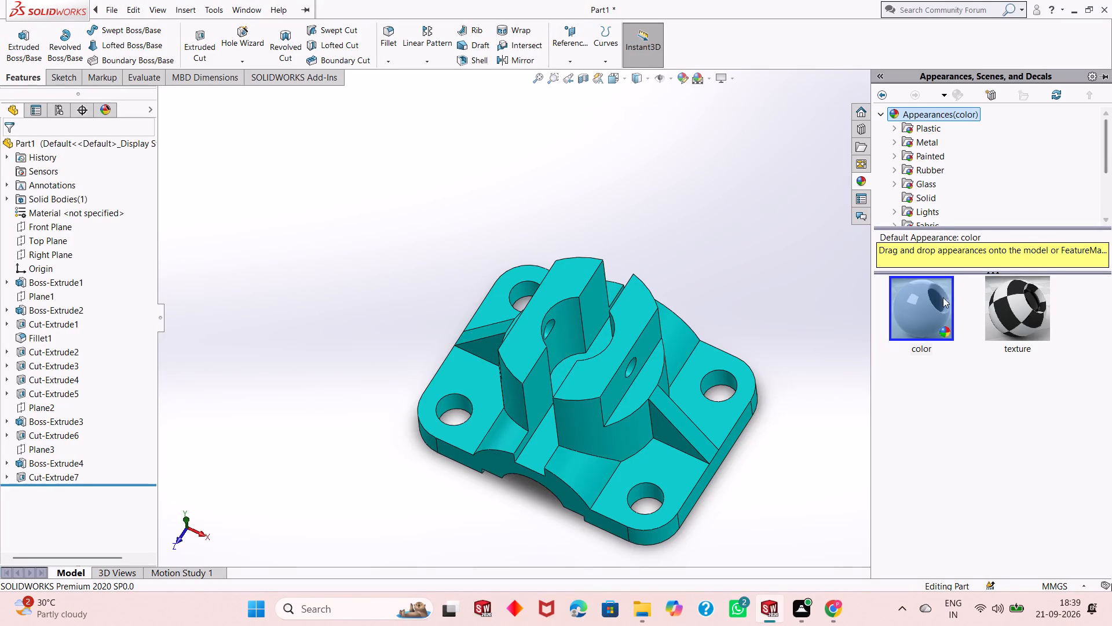
{"action": "left_click", "coordinate": [925, 136]}
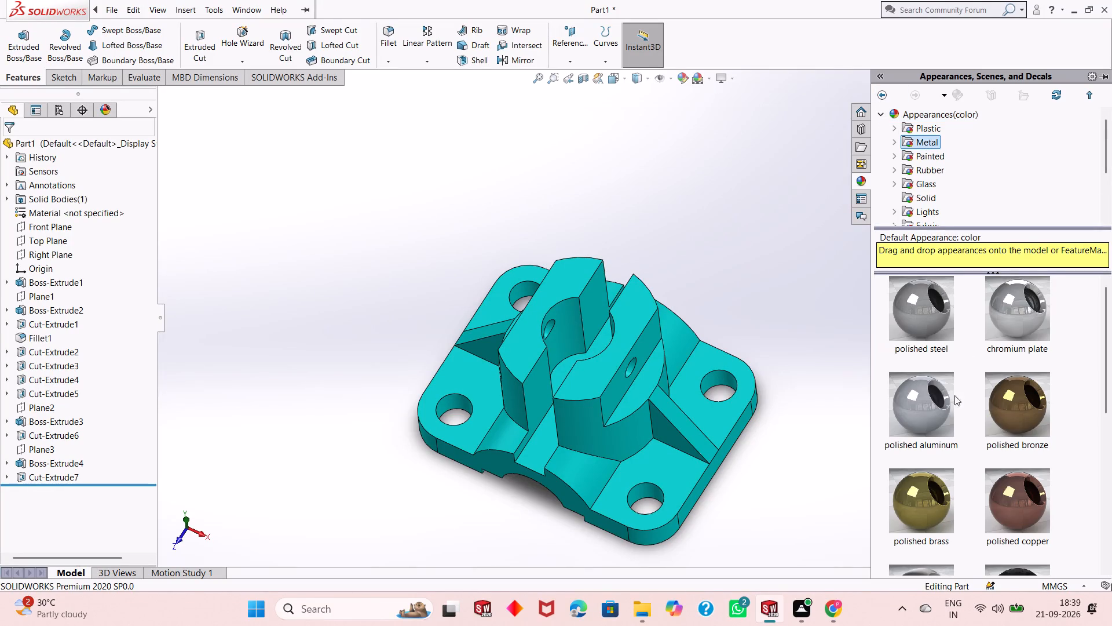
{"action": "left_click_drag", "start_coordinate": [917, 410], "coordinate": [822, 425]}
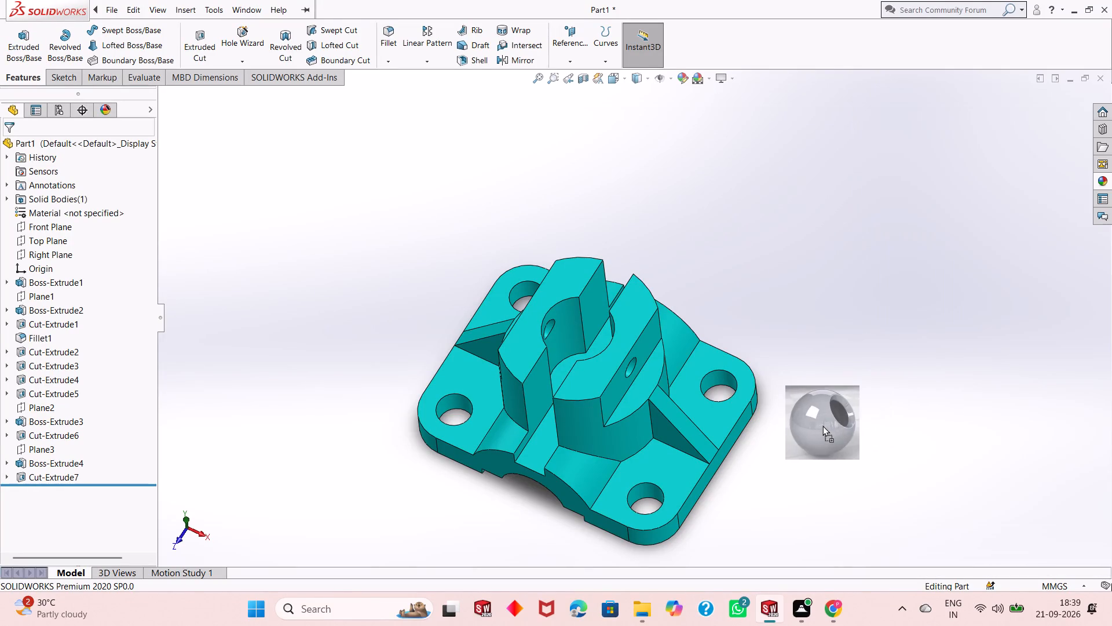
{"action": "left_click_drag", "start_coordinate": [822, 425], "coordinate": [645, 491]}
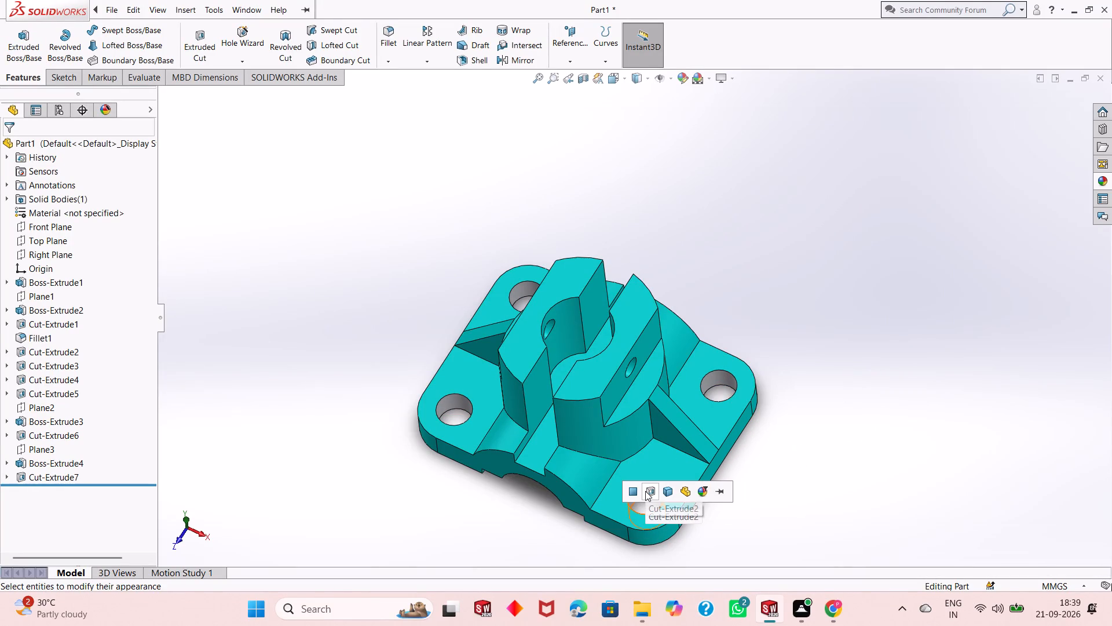
{"action": "left_click", "coordinate": [645, 491]}
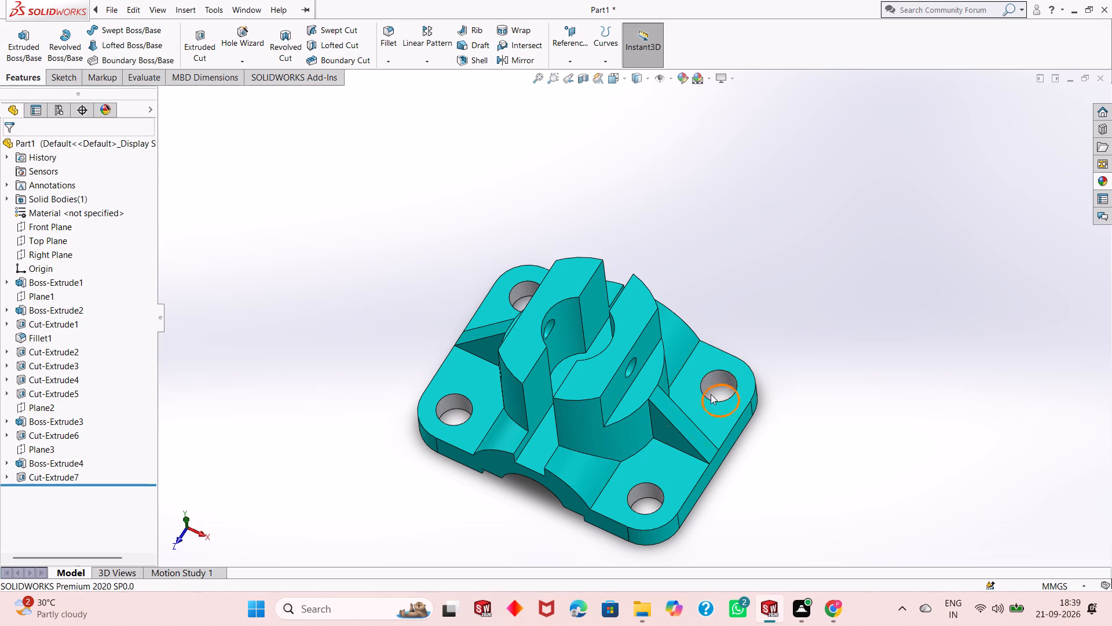
Apply the polished aluminum appearance to the Cut-Extrude5 feature forming the cross hole through the slotted cylinder.
{"action": "middle_click_drag", "start_coordinate": [677, 420], "coordinate": [677, 383]}
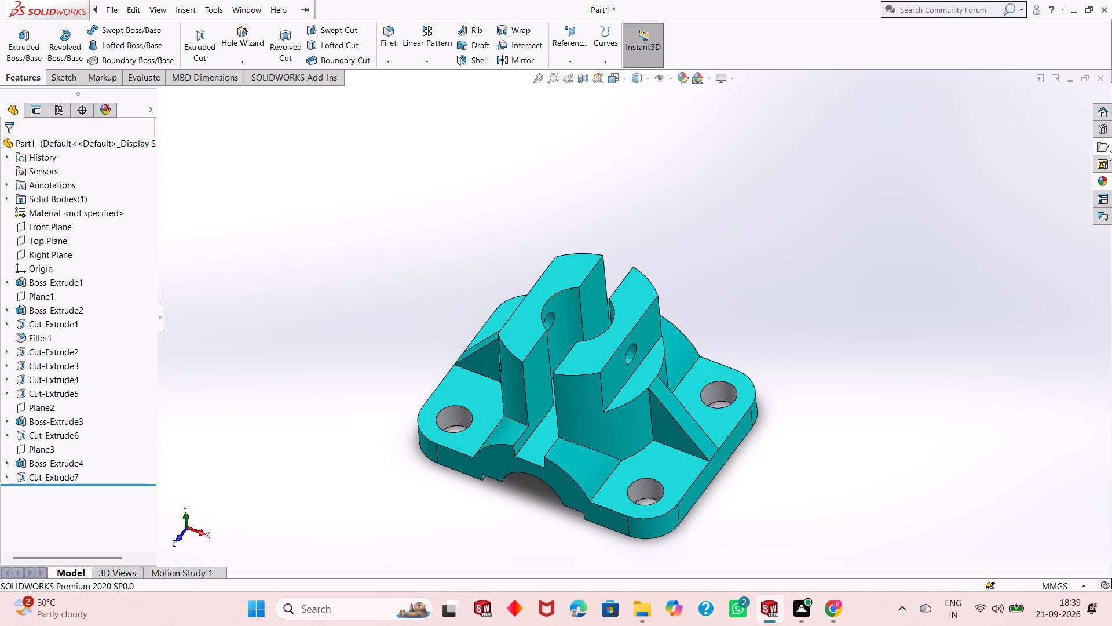
{"action": "left_click", "coordinate": [1102, 179]}
{"action": "left_click_drag", "start_coordinate": [920, 425], "coordinate": [663, 377]}
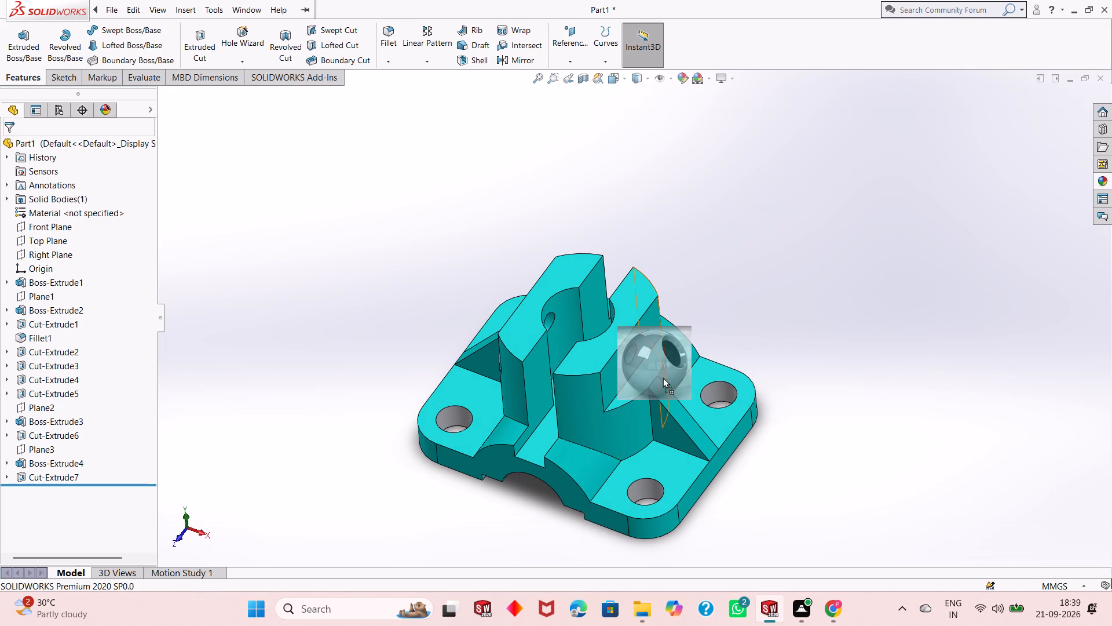
{"action": "left_click_drag", "start_coordinate": [663, 377], "coordinate": [630, 357]}
{"action": "left_click", "coordinate": [630, 357]}
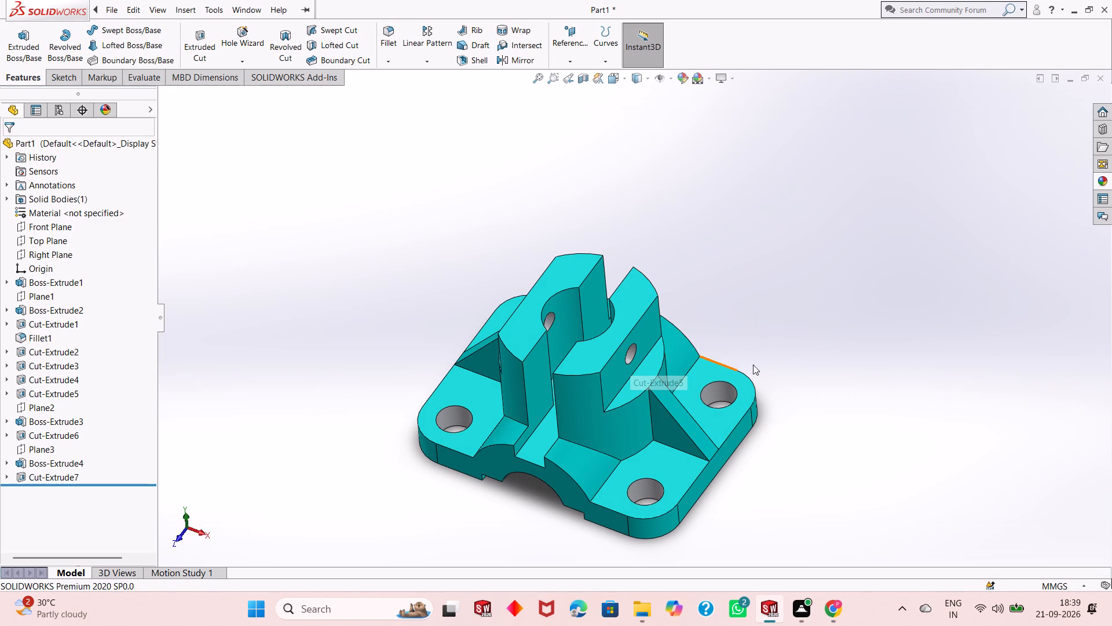
Examine the finished part from all sides, checking the hole finishes, arched underside, slotted cylinder and both triangular ribs.
{"action": "scroll", "coordinate": [545, 437], "scroll_direction": "up", "scroll_amount": 2}
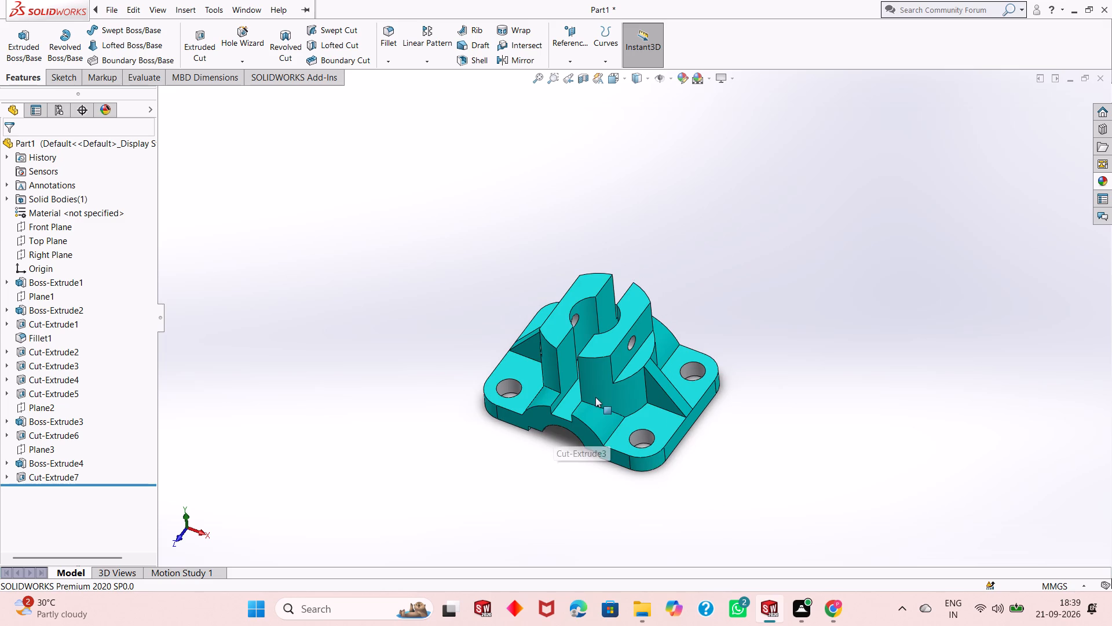
{"action": "middle_click_drag", "start_coordinate": [602, 387], "coordinate": [735, 272]}
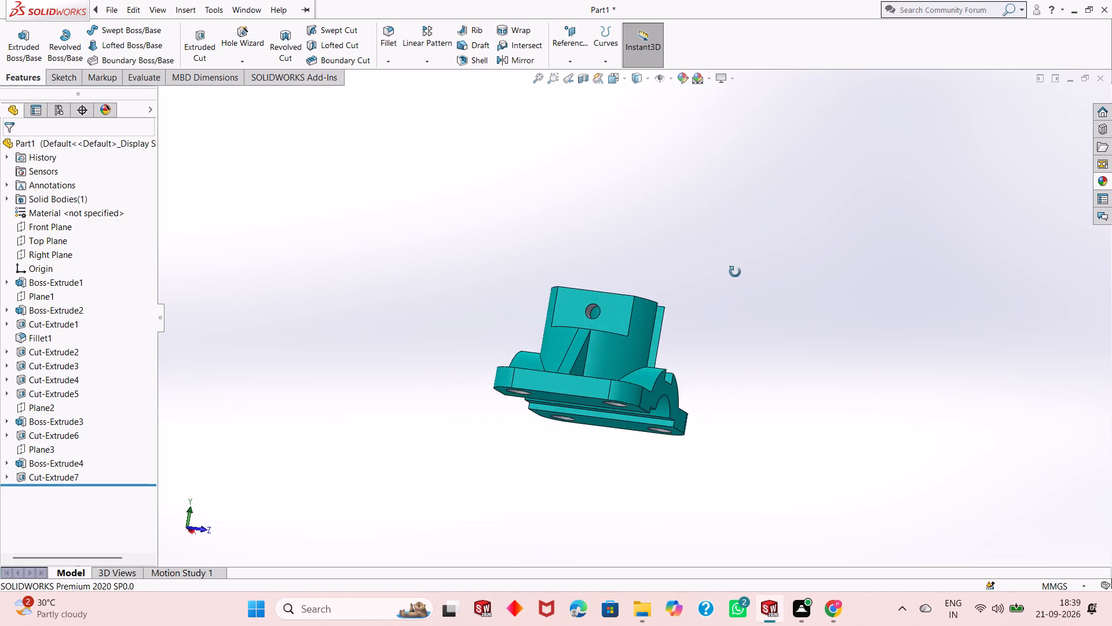
{"action": "middle_click_drag", "start_coordinate": [735, 272], "coordinate": [614, 270]}
{"action": "middle_click", "coordinate": [610, 271]}
{"action": "middle_click_drag", "start_coordinate": [602, 272], "coordinate": [591, 287]}
{"action": "scroll", "coordinate": [591, 287], "scroll_direction": "up", "scroll_amount": 1}
{"action": "scroll", "coordinate": [622, 332], "scroll_direction": "down", "scroll_amount": 3}
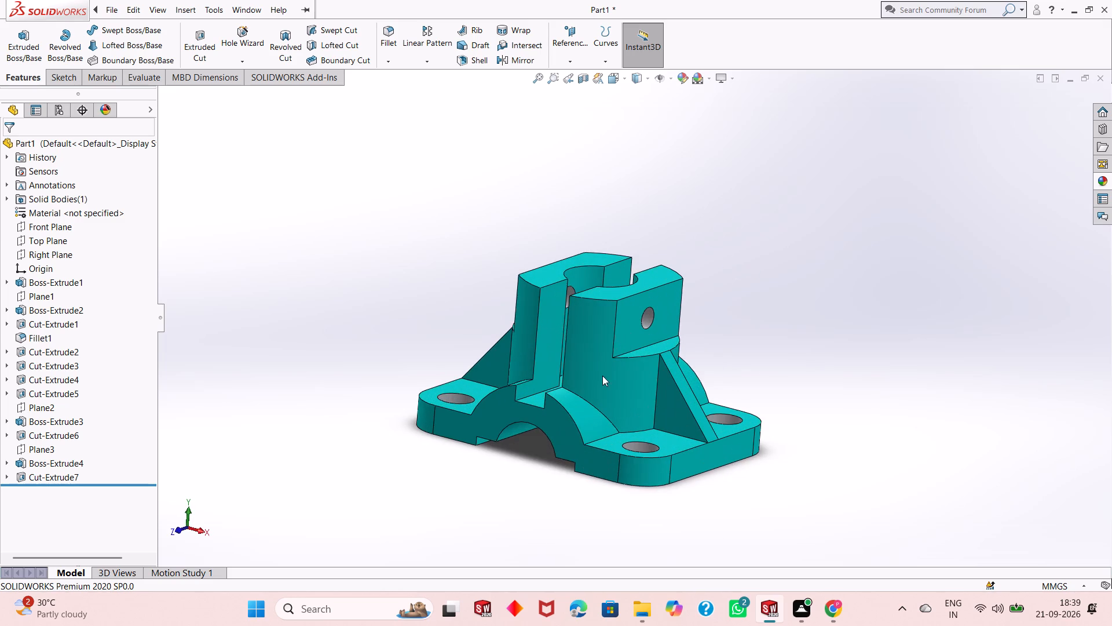
{"action": "middle_click_drag", "start_coordinate": [609, 406], "coordinate": [692, 268]}
{"action": "scroll", "coordinate": [683, 278], "scroll_direction": "up", "scroll_amount": 1}
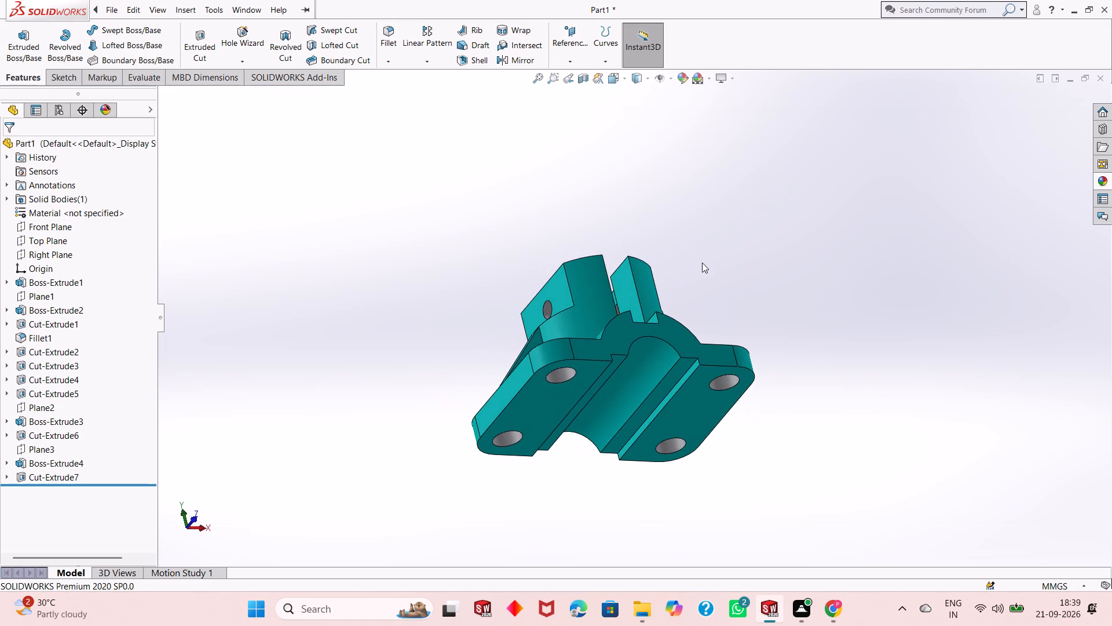
{"action": "middle_click_drag", "start_coordinate": [616, 429], "coordinate": [603, 458]}
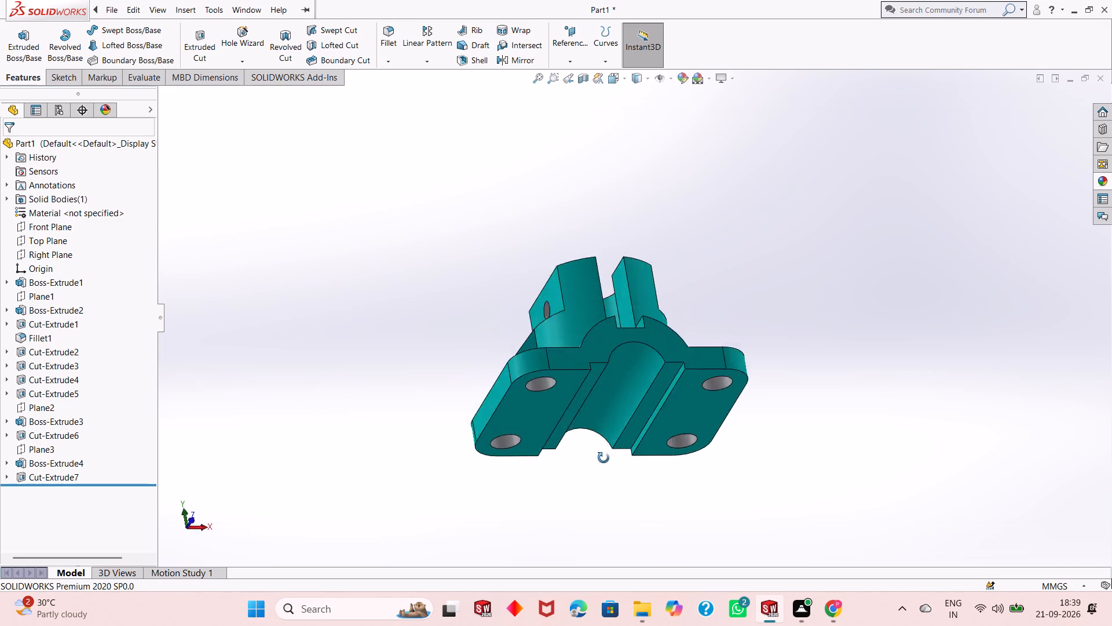
{"action": "middle_click_drag", "start_coordinate": [603, 458], "coordinate": [575, 552]}
{"action": "middle_click_drag", "start_coordinate": [640, 383], "coordinate": [591, 467]}
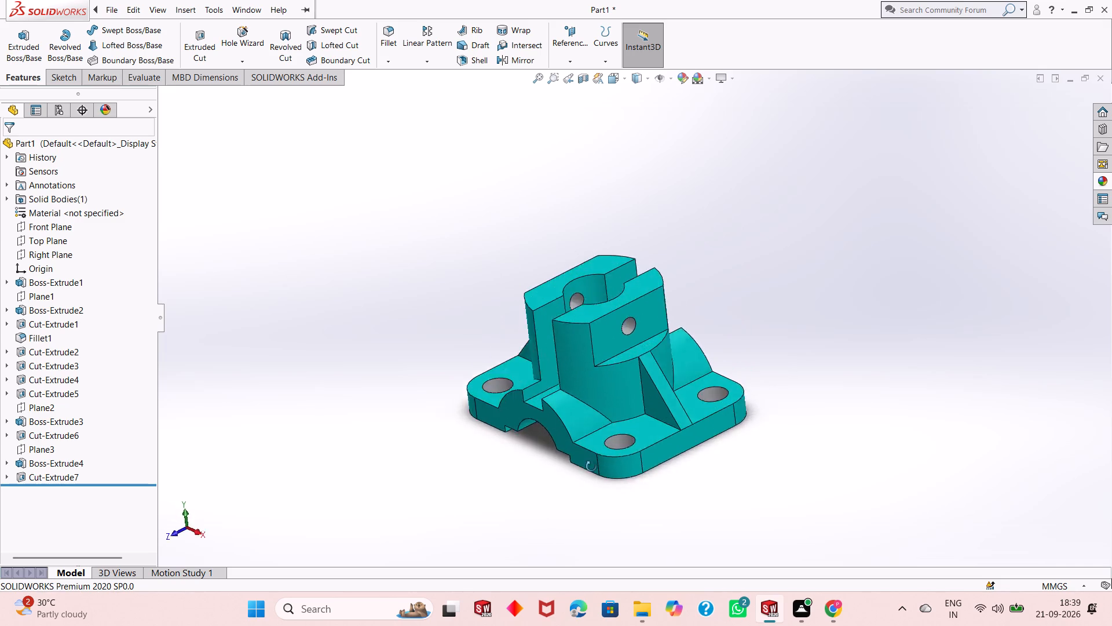
{"action": "middle_click_drag", "start_coordinate": [591, 467], "coordinate": [564, 531]}
{"action": "scroll", "coordinate": [657, 381], "scroll_direction": "down", "scroll_amount": 2}
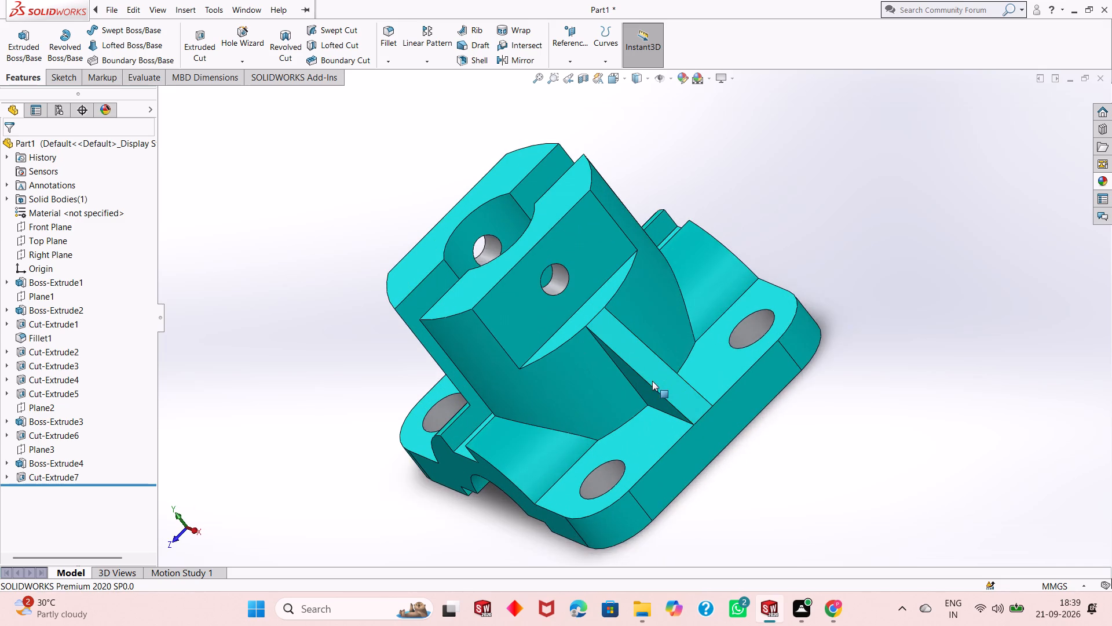
{"action": "scroll", "coordinate": [652, 381], "scroll_direction": "down", "scroll_amount": 2}
{"action": "middle_click_drag", "start_coordinate": [594, 395], "coordinate": [699, 343]}
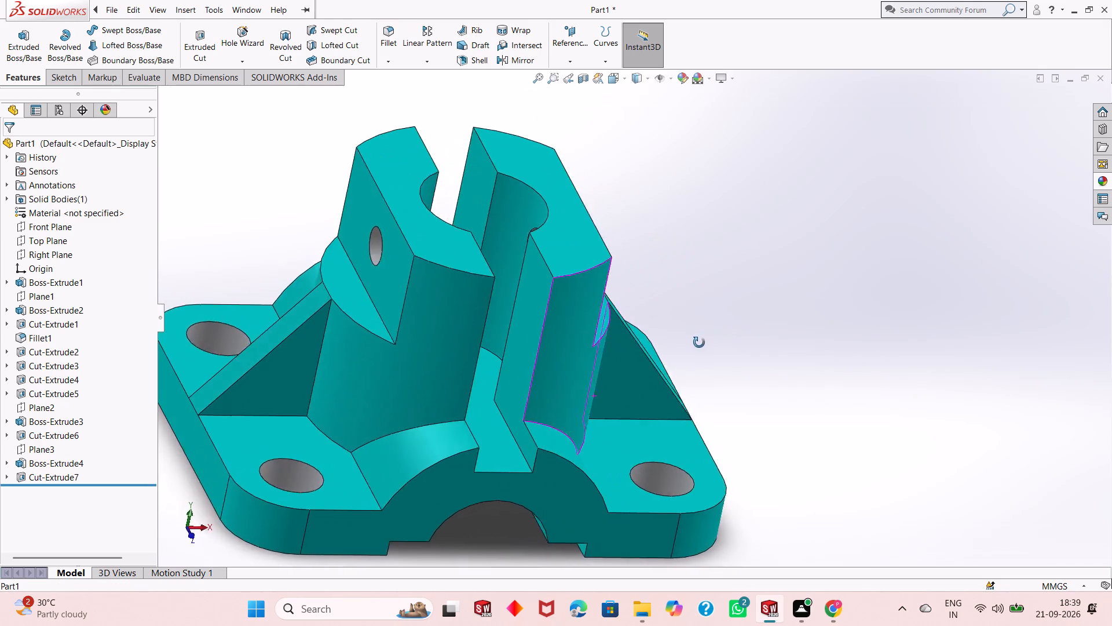
{"action": "middle_click_drag", "start_coordinate": [699, 343], "coordinate": [657, 348]}
{"action": "scroll", "coordinate": [657, 348], "scroll_direction": "up", "scroll_amount": 1}
{"action": "scroll", "coordinate": [588, 319], "scroll_direction": "up", "scroll_amount": 2}
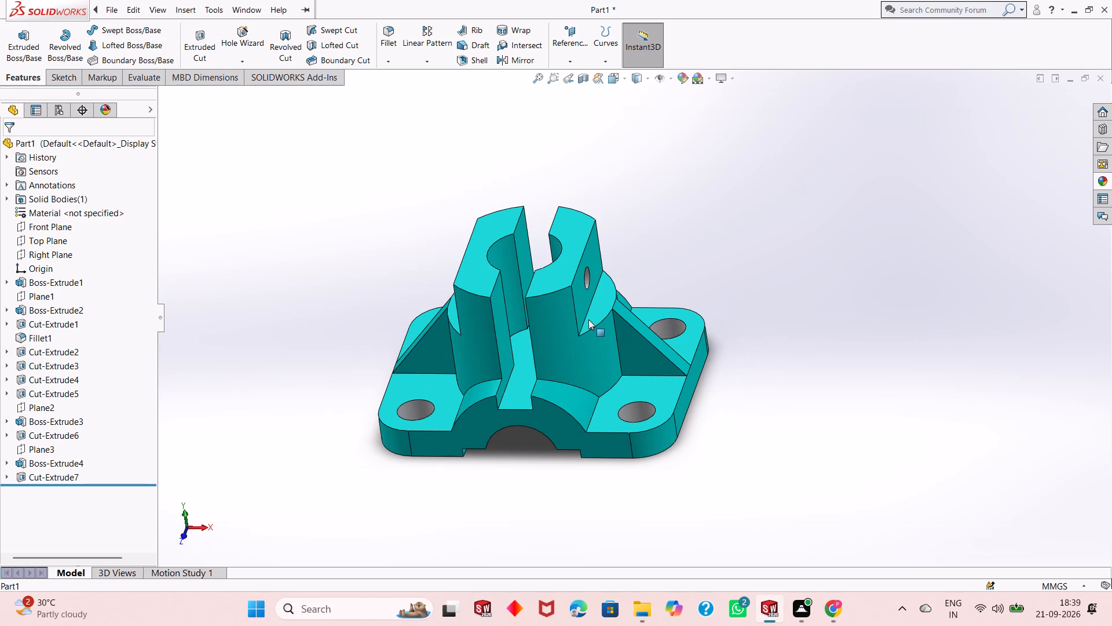
{"action": "scroll", "coordinate": [555, 243], "scroll_direction": "down", "scroll_amount": 1}
{"action": "middle_click_drag", "start_coordinate": [525, 352], "coordinate": [529, 336]}
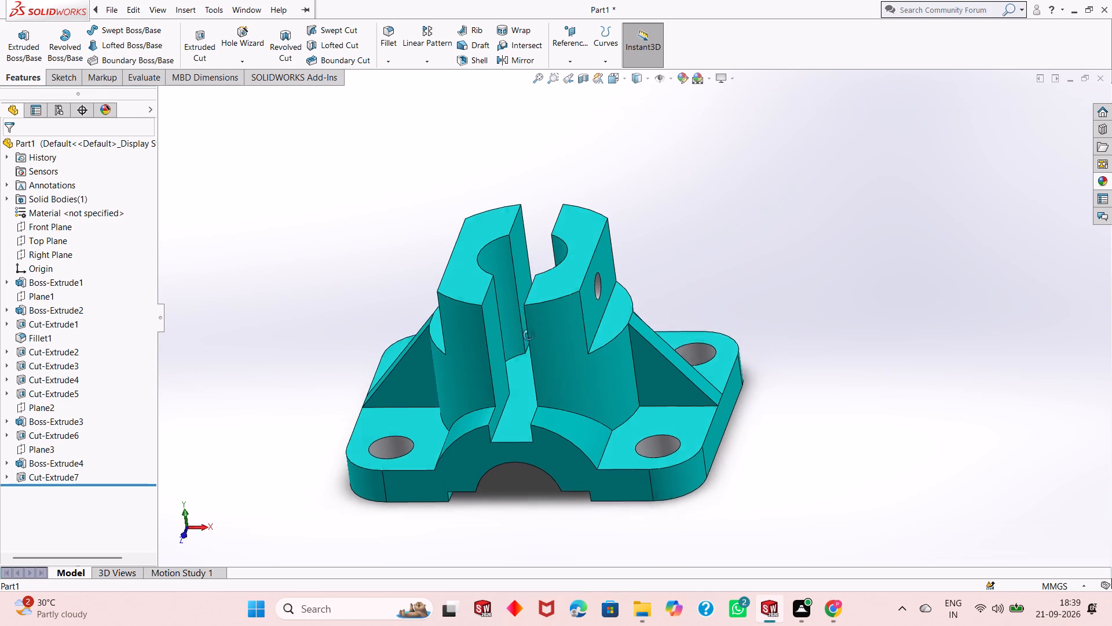
{"action": "middle_click_drag", "start_coordinate": [529, 336], "coordinate": [533, 321]}
{"action": "scroll", "coordinate": [548, 365], "scroll_direction": "down", "scroll_amount": 2}
{"action": "scroll", "coordinate": [545, 365], "scroll_direction": "up", "scroll_amount": 2}
{"action": "middle_click_drag", "start_coordinate": [552, 365], "coordinate": [554, 326]}
{"action": "scroll", "coordinate": [539, 325], "scroll_direction": "down", "scroll_amount": 1}
{"action": "scroll", "coordinate": [539, 325], "scroll_direction": "up", "scroll_amount": 2}
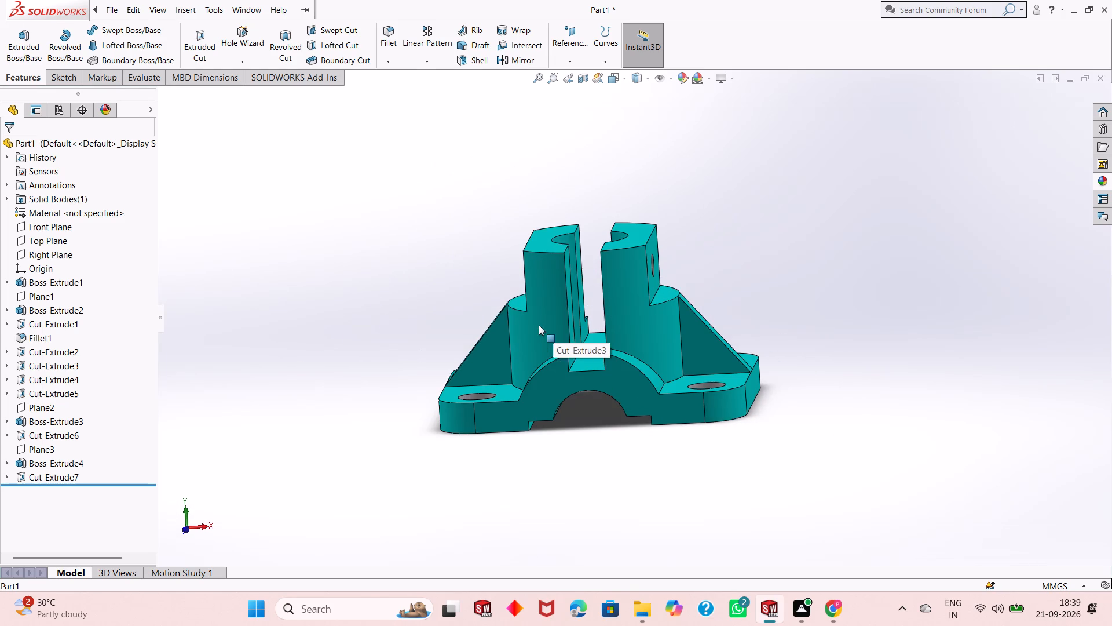
{"action": "scroll", "coordinate": [681, 257], "scroll_direction": "down", "scroll_amount": 1}
{"action": "middle_click_drag", "start_coordinate": [616, 337], "coordinate": [619, 435]}
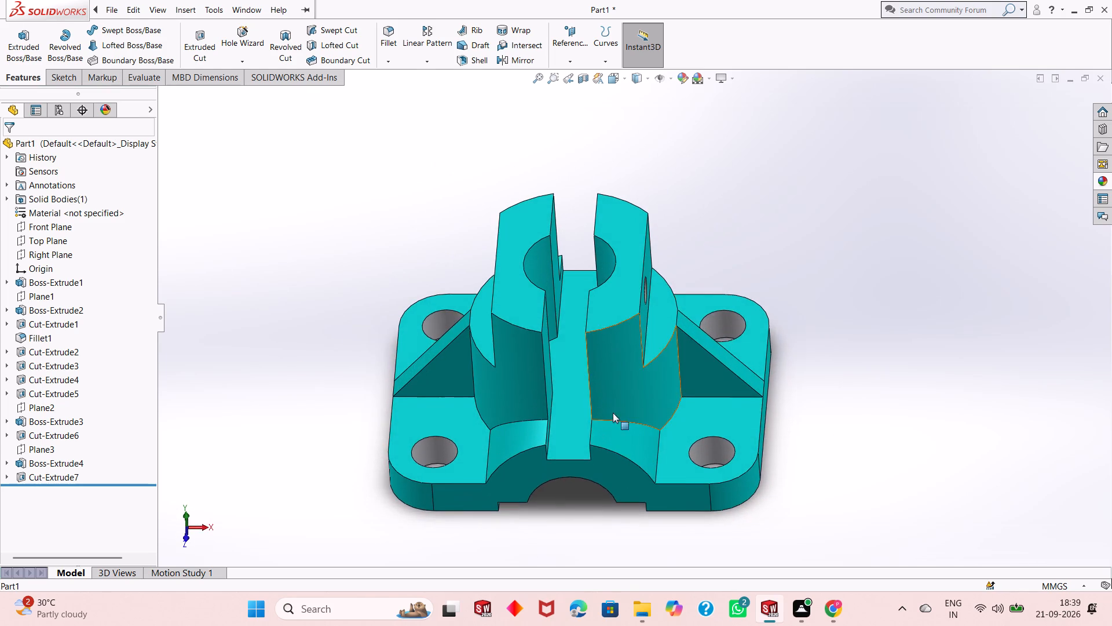
{"action": "middle_click_drag", "start_coordinate": [597, 399], "coordinate": [653, 312]}
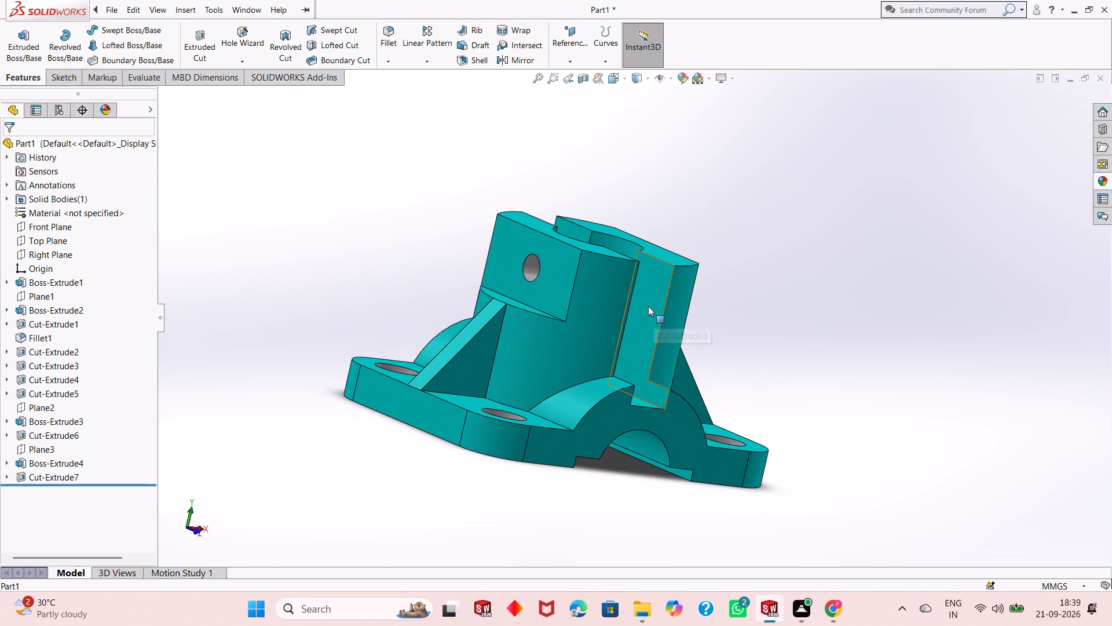
{"action": "scroll", "coordinate": [608, 290], "scroll_direction": "down", "scroll_amount": 3}
{"action": "scroll", "coordinate": [636, 307], "scroll_direction": "up", "scroll_amount": 2}
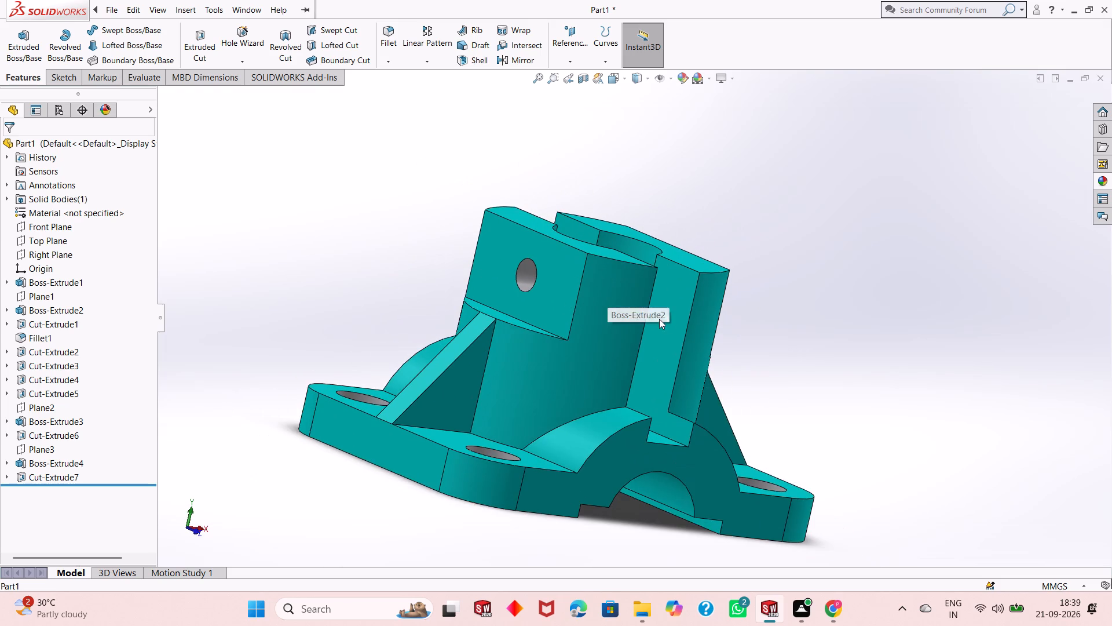
{"action": "middle_click_drag", "start_coordinate": [670, 318], "coordinate": [621, 316]}
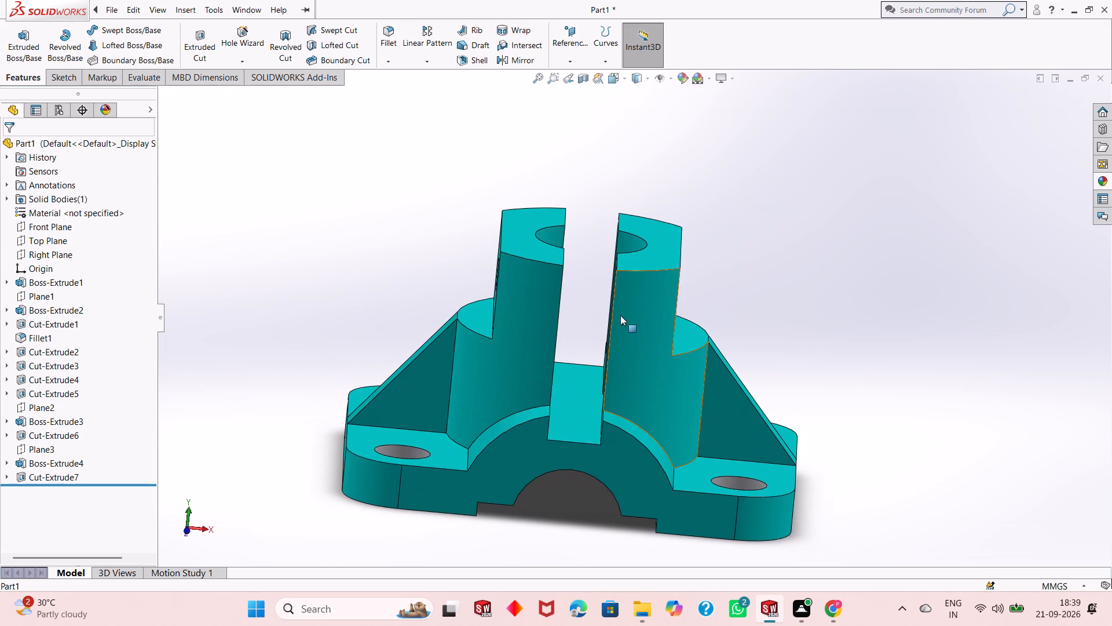
{"action": "middle_click_drag", "start_coordinate": [640, 326], "coordinate": [595, 318]}
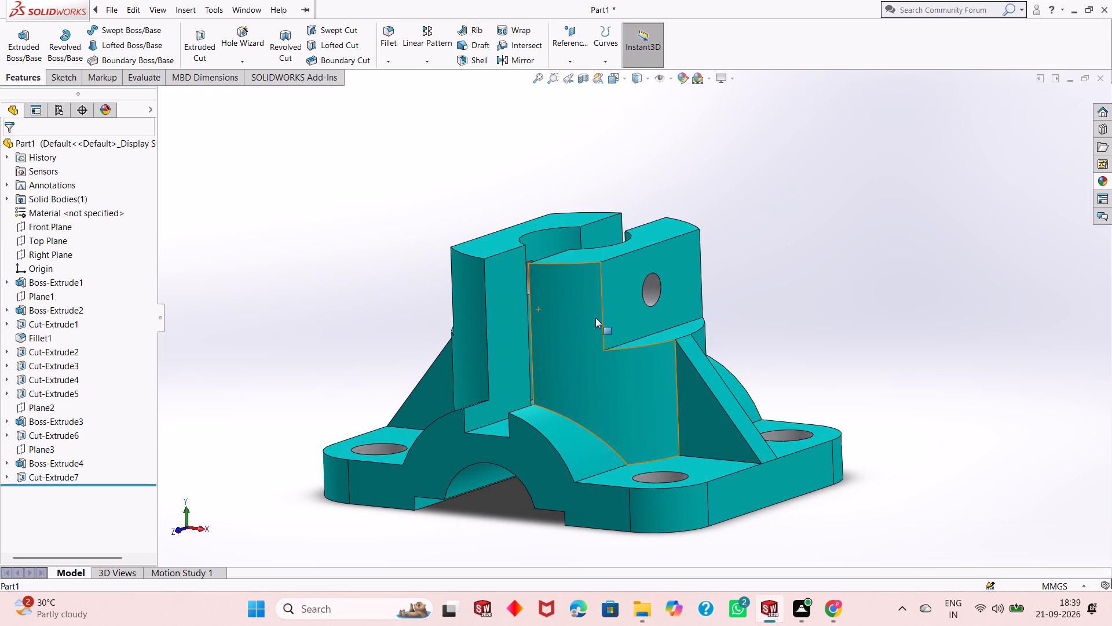
{"action": "scroll", "coordinate": [595, 318], "scroll_direction": "down", "scroll_amount": 2}
{"action": "scroll", "coordinate": [594, 318], "scroll_direction": "up", "scroll_amount": 1}
{"action": "middle_click_drag", "start_coordinate": [588, 332], "coordinate": [557, 303]}
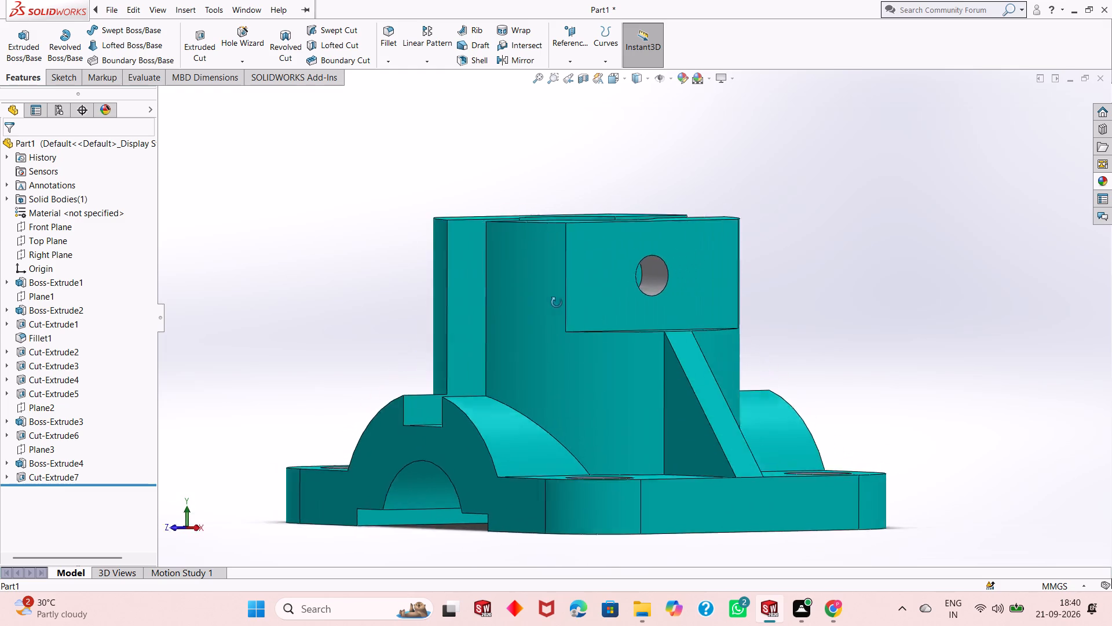
{"action": "middle_click_drag", "start_coordinate": [557, 303], "coordinate": [598, 379]}
{"action": "scroll", "coordinate": [493, 406], "scroll_direction": "up", "scroll_amount": 1}
{"action": "scroll", "coordinate": [610, 331], "scroll_direction": "down", "scroll_amount": 1}
{"action": "scroll", "coordinate": [611, 331], "scroll_direction": "up", "scroll_amount": 3}
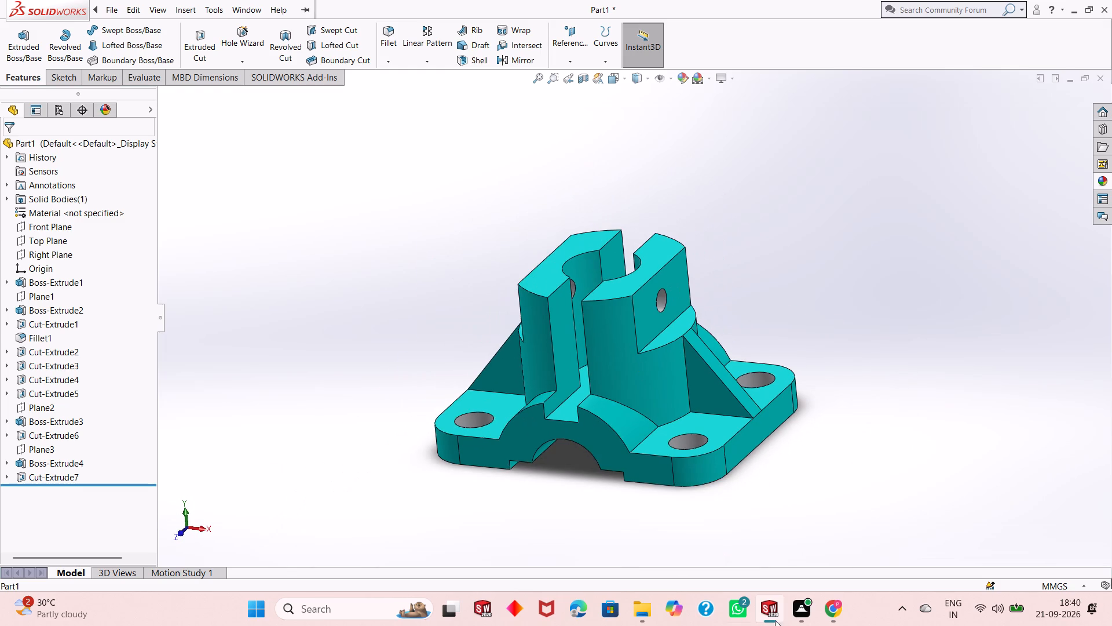
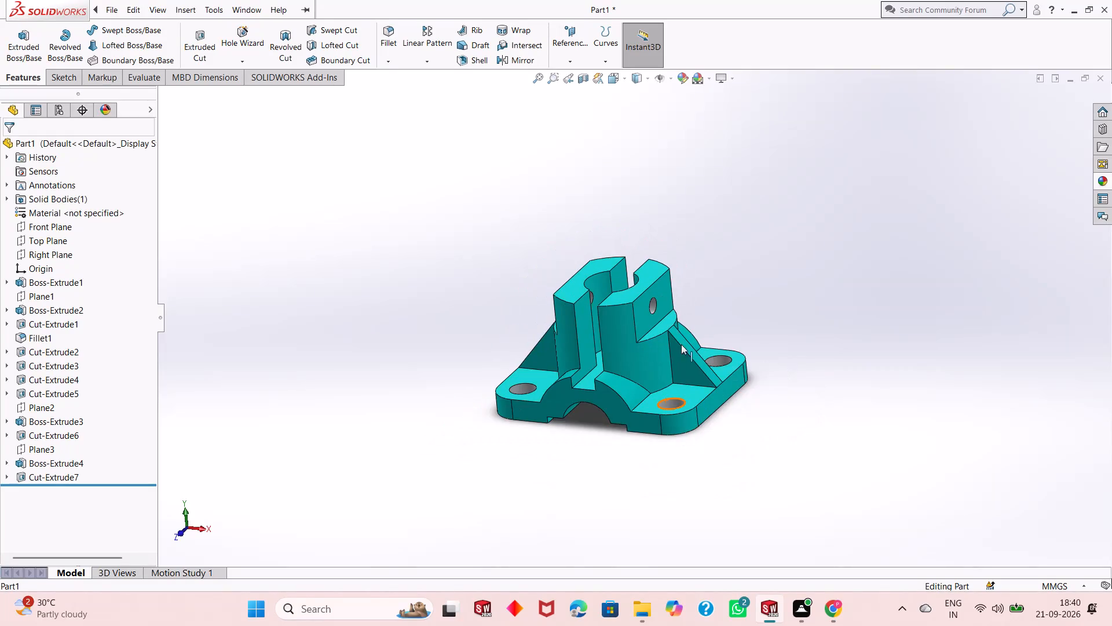
Save the part in the Downloads folder as a SOLIDWORKS part file named Support housing.
{"action": "scroll", "coordinate": [676, 321], "scroll_direction": "down", "scroll_amount": 2}
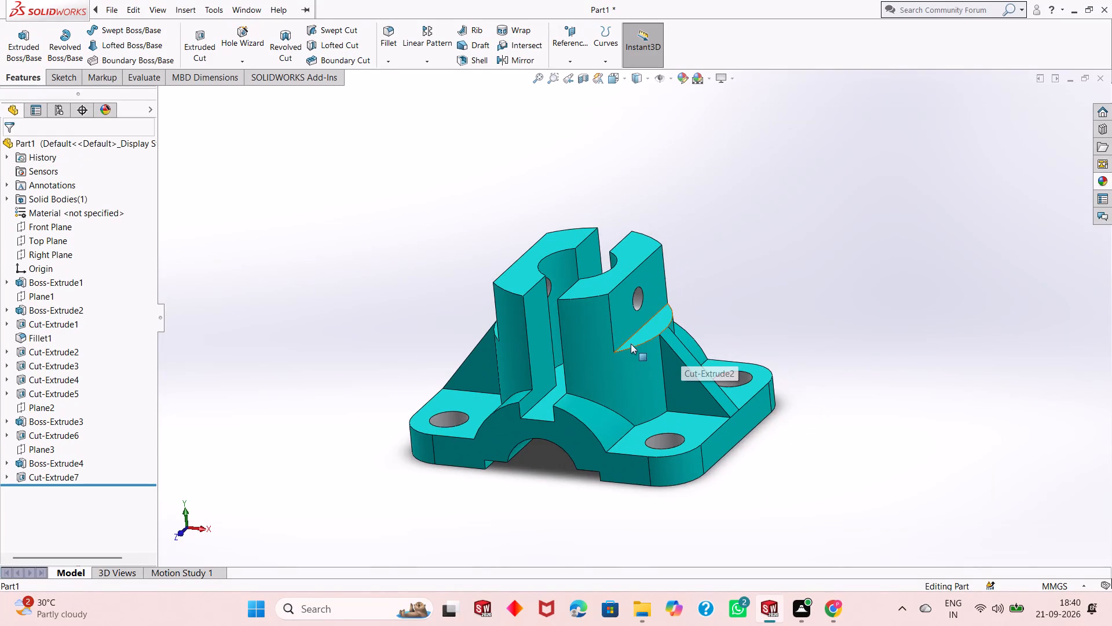
{"action": "middle_click_drag", "start_coordinate": [627, 353], "coordinate": [597, 293]}
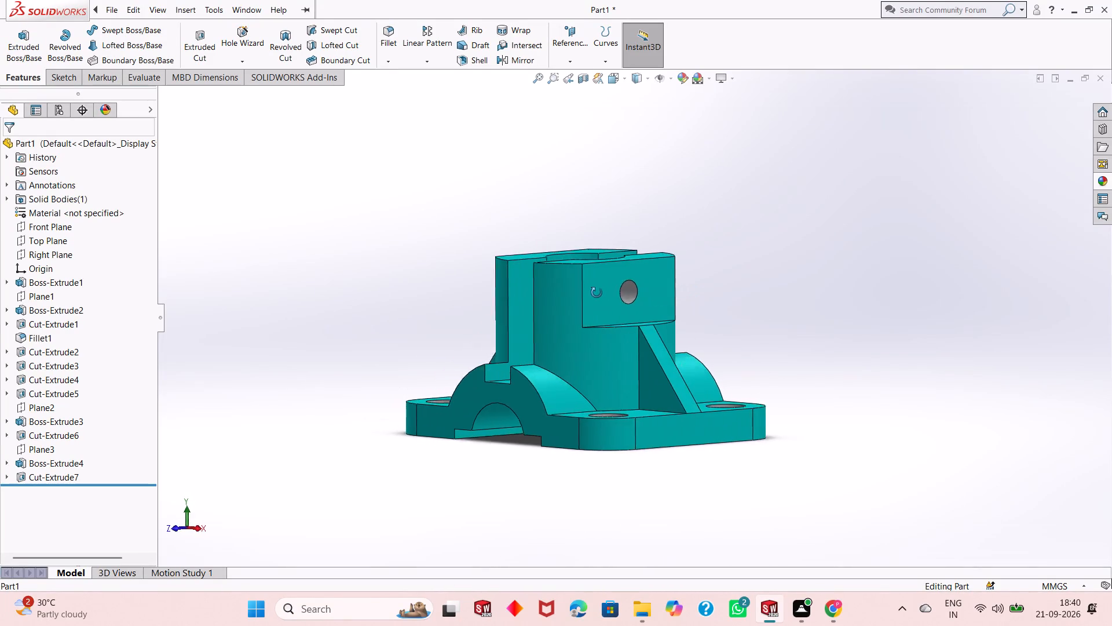
{"action": "middle_click_drag", "start_coordinate": [597, 293], "coordinate": [619, 398]}
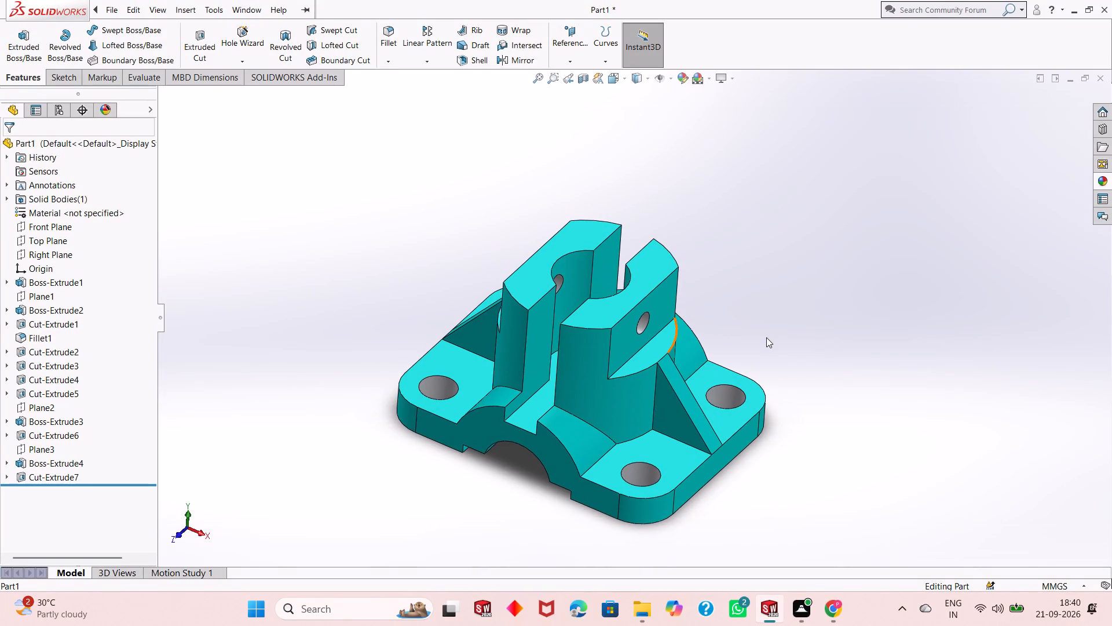
{"action": "key", "text": "ctrl+s"}
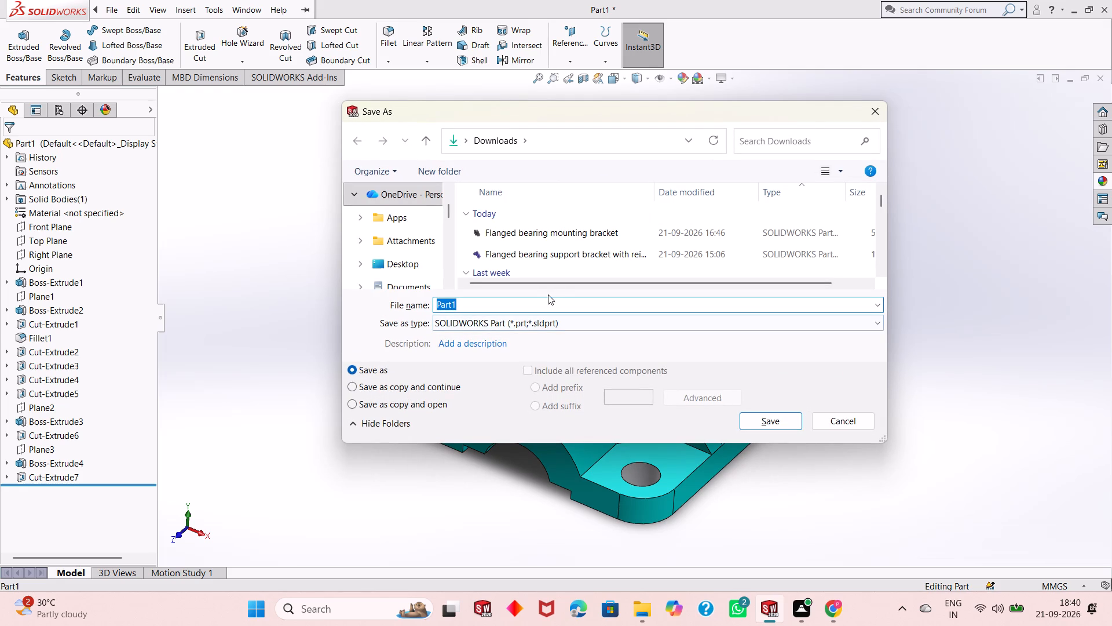
{"action": "type", "text": "Support"}
{"action": "key", "text": "space"}
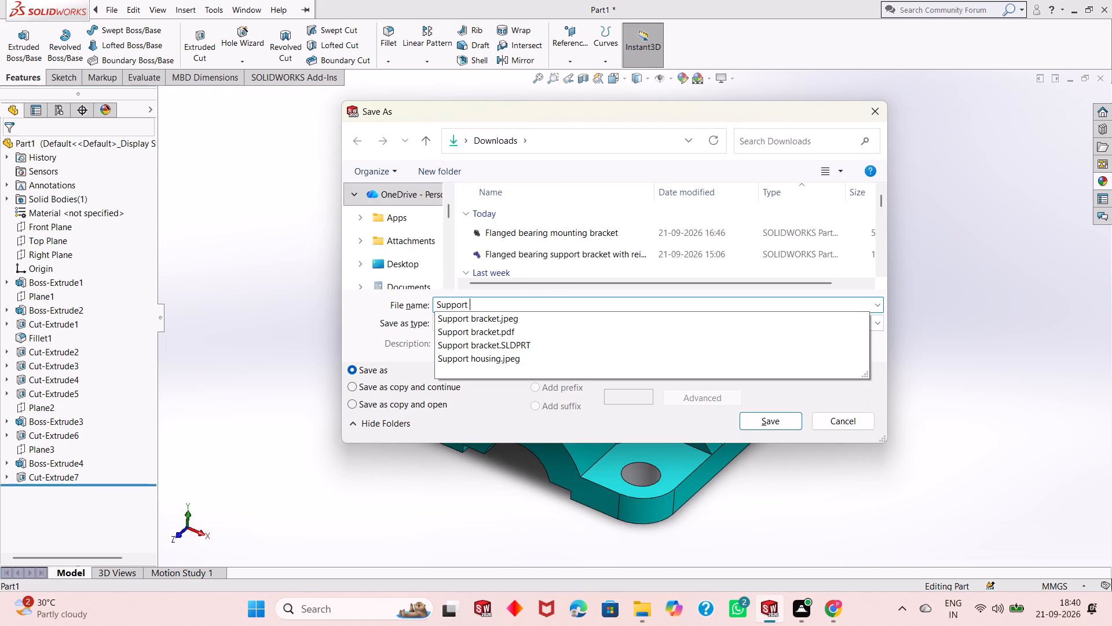
{"action": "type", "text": "housing"}
{"action": "key", "text": "Return"}
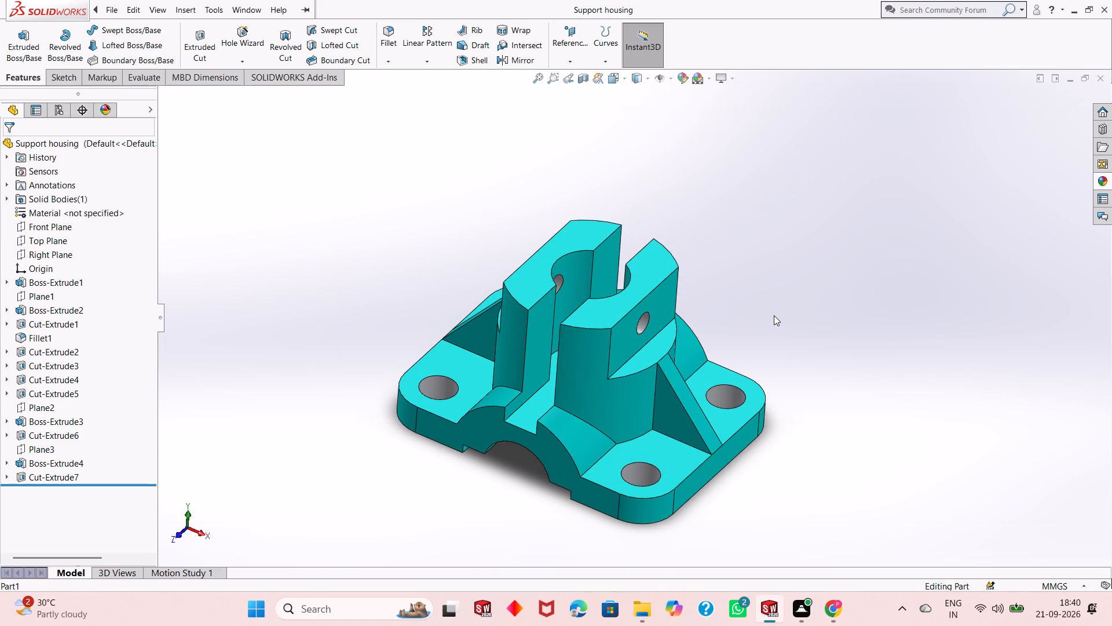
Save a PDF copy of the part in the Downloads folder under the name Support housing.
{"action": "left_click", "coordinate": [402, 8]}
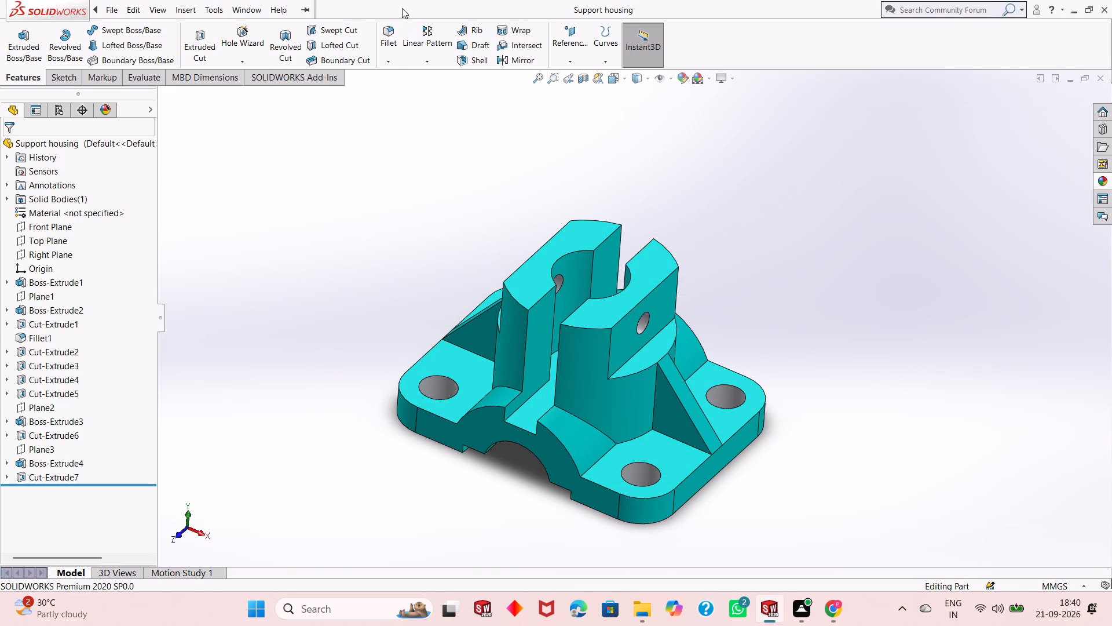
{"action": "left_click", "coordinate": [199, 10]}
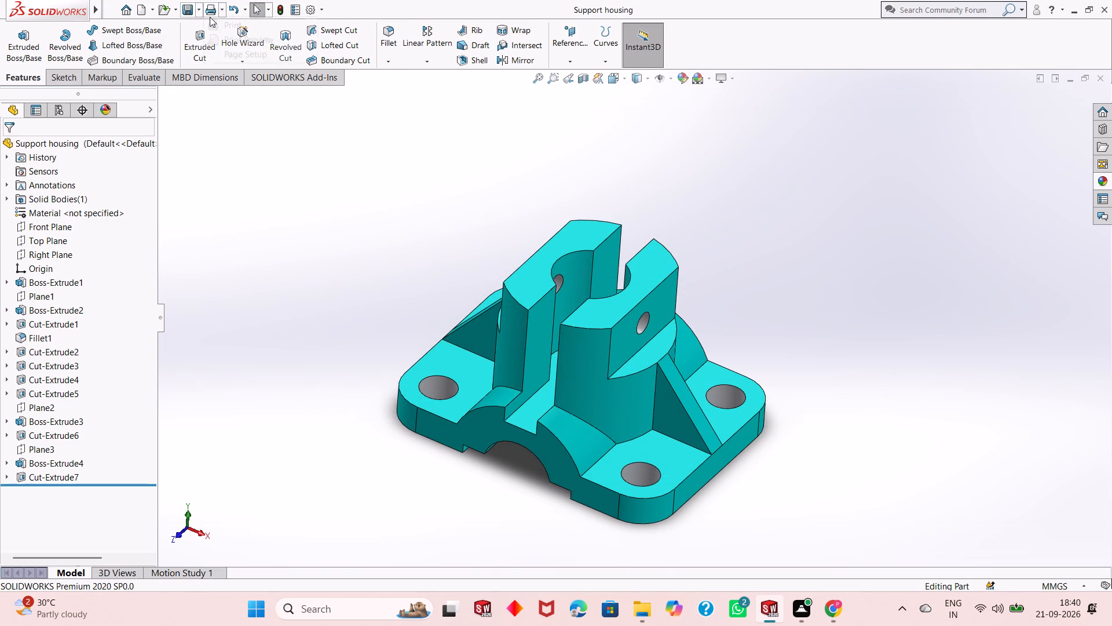
{"action": "left_click", "coordinate": [199, 38]}
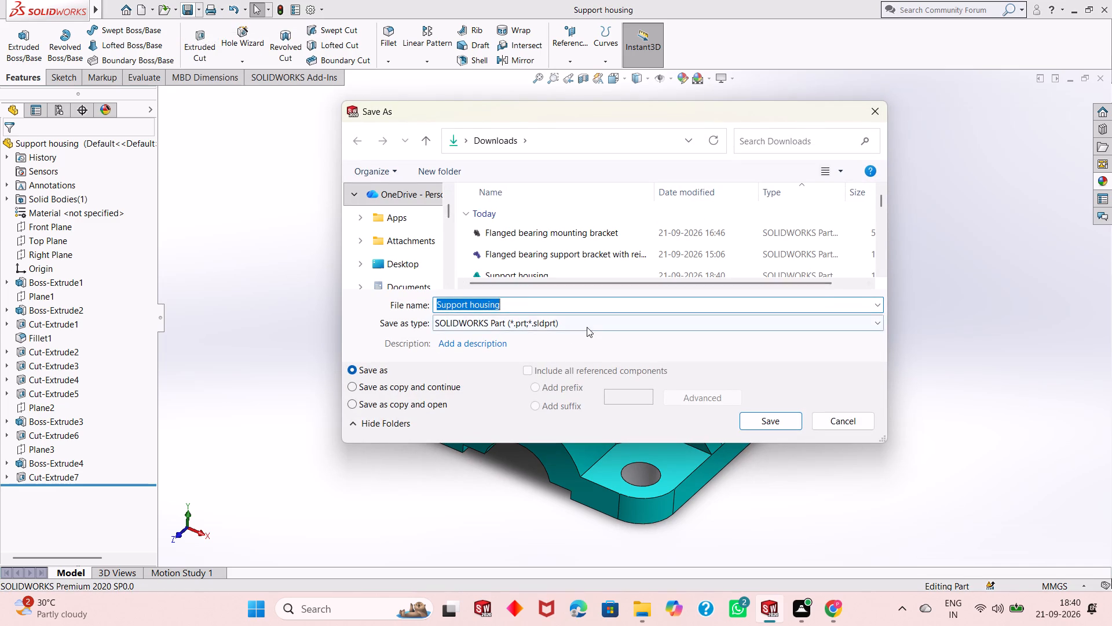
{"action": "left_click", "coordinate": [587, 327]}
{"action": "left_click", "coordinate": [619, 89]}
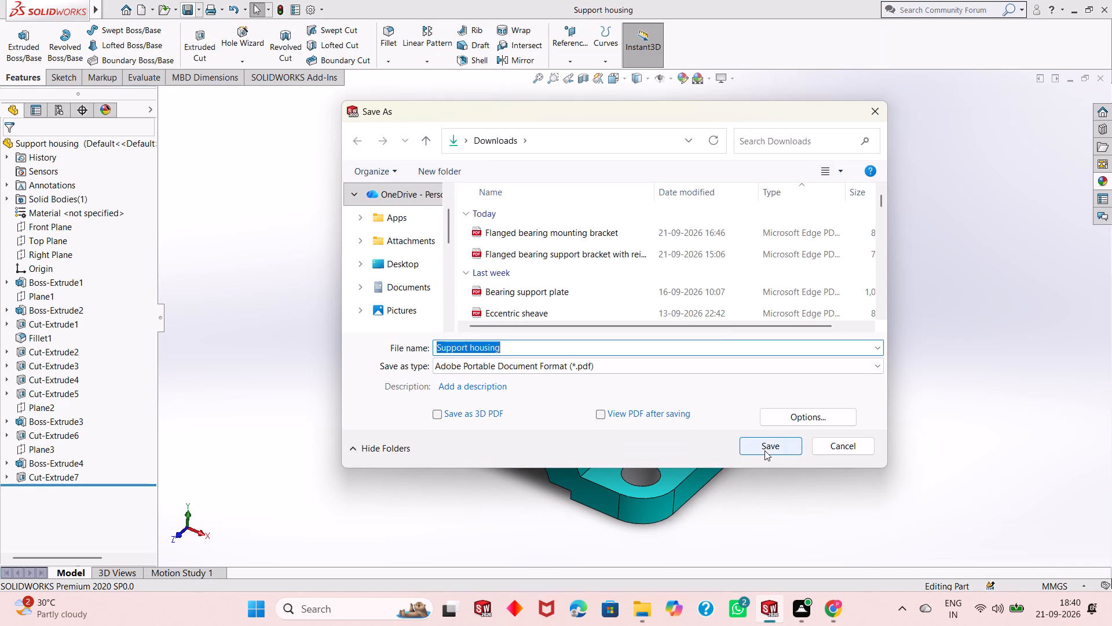
{"action": "left_click", "coordinate": [765, 444]}
{"action": "scroll", "coordinate": [609, 368], "scroll_direction": "down", "scroll_amount": 2}
{"action": "scroll", "coordinate": [609, 368], "scroll_direction": "up", "scroll_amount": 2}
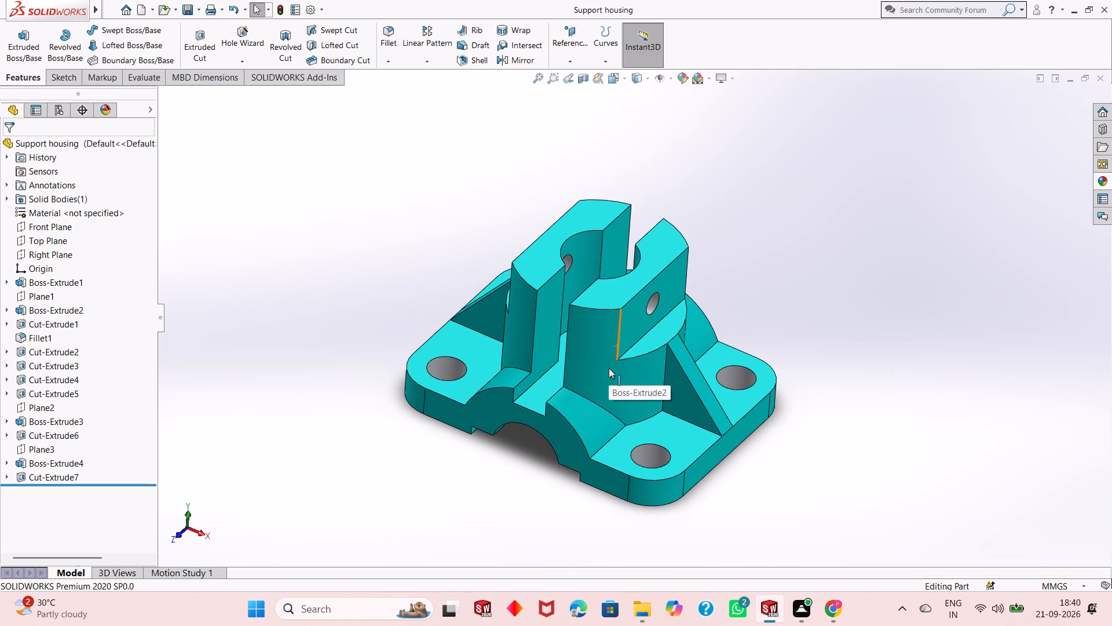